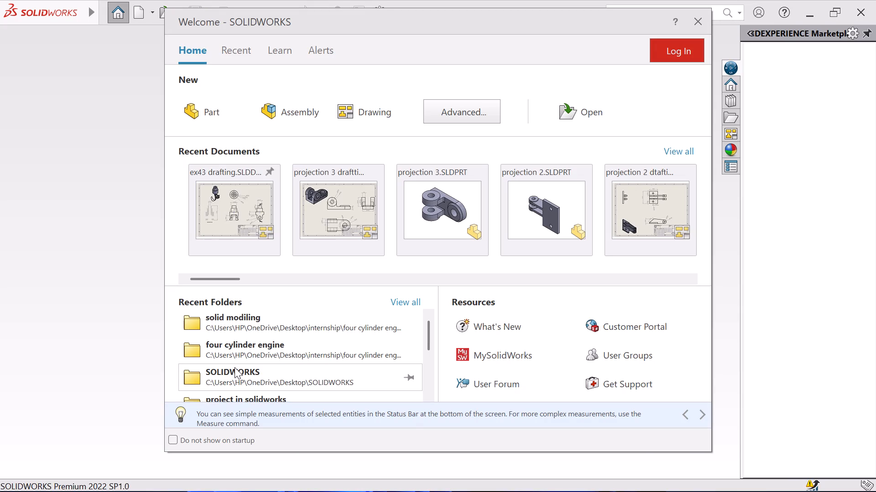
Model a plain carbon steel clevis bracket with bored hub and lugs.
Create a new part document and shrink the side task pane to enlarge the modelling area.
left_click(189, 109)
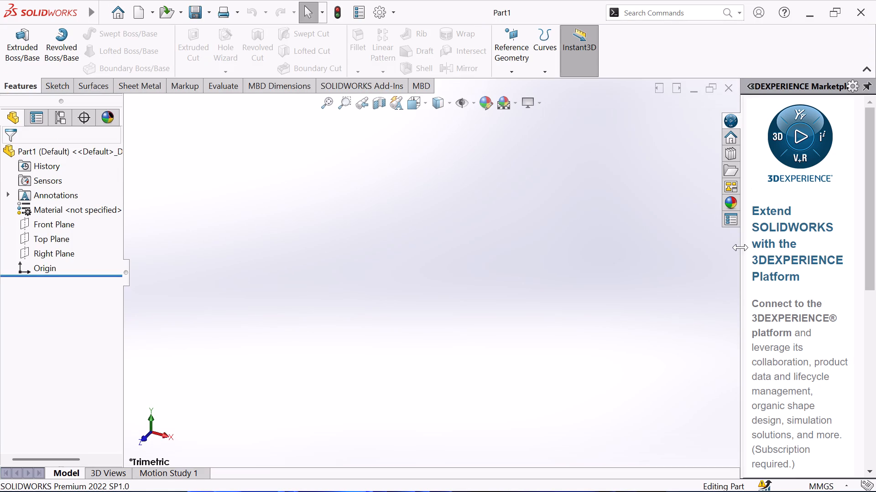
left_click_drag(740, 247, 875, 245)
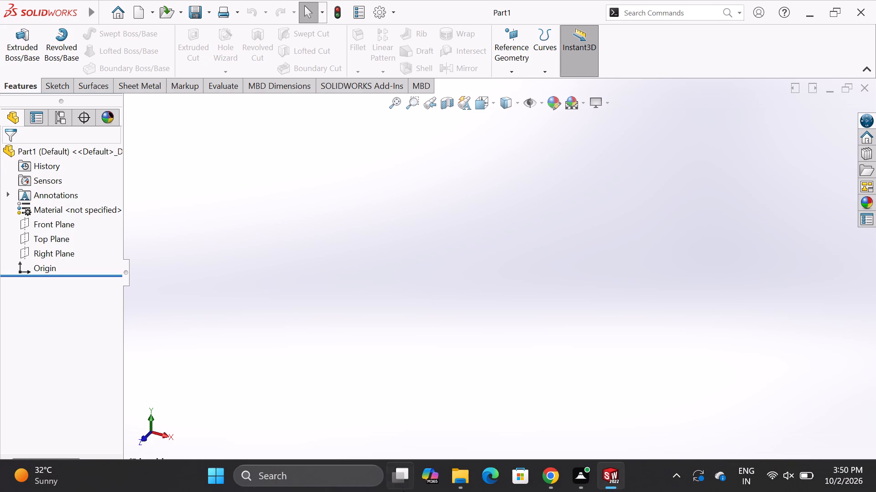
Open a new sketch on the Front Plane.
left_click(35, 227)
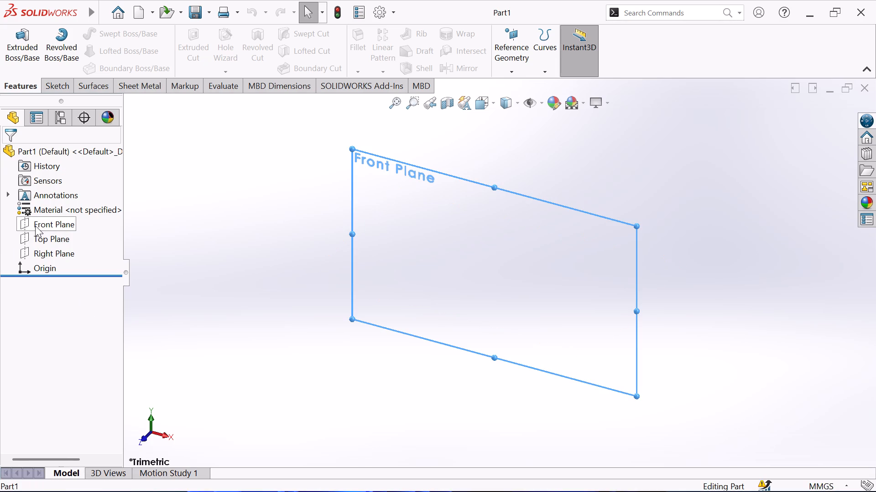
left_click(56, 87)
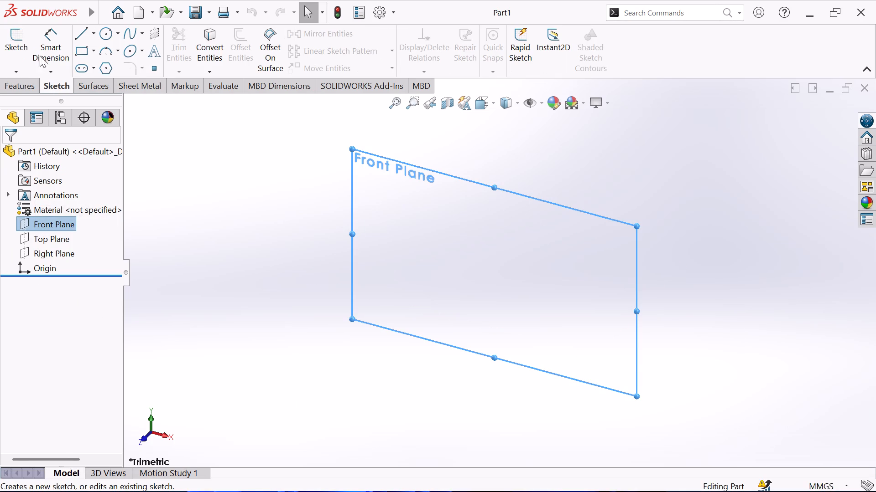
left_click(22, 41)
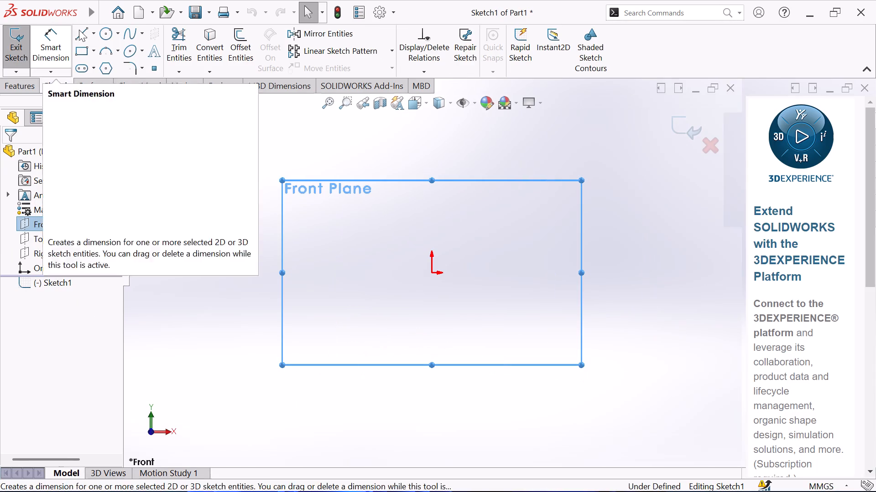
Sketch a horizontal centerline about 330 mm long passing through the origin.
left_click(94, 35)
left_click(80, 70)
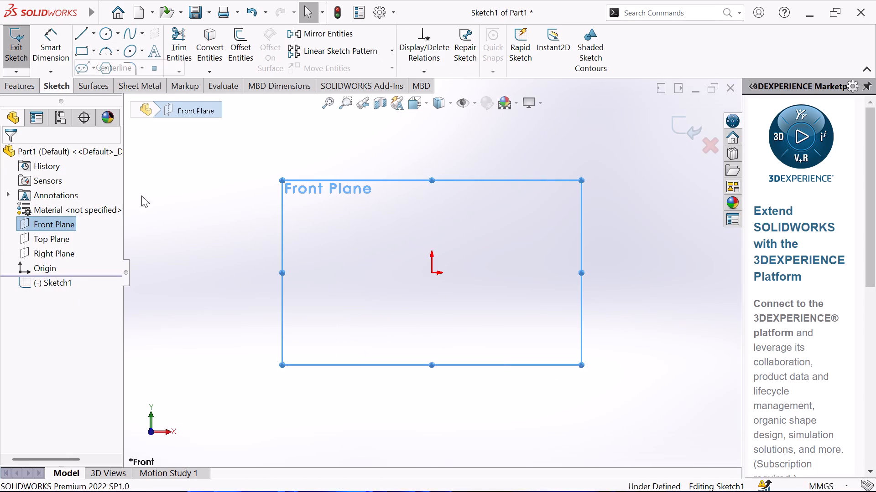
left_click(150, 272)
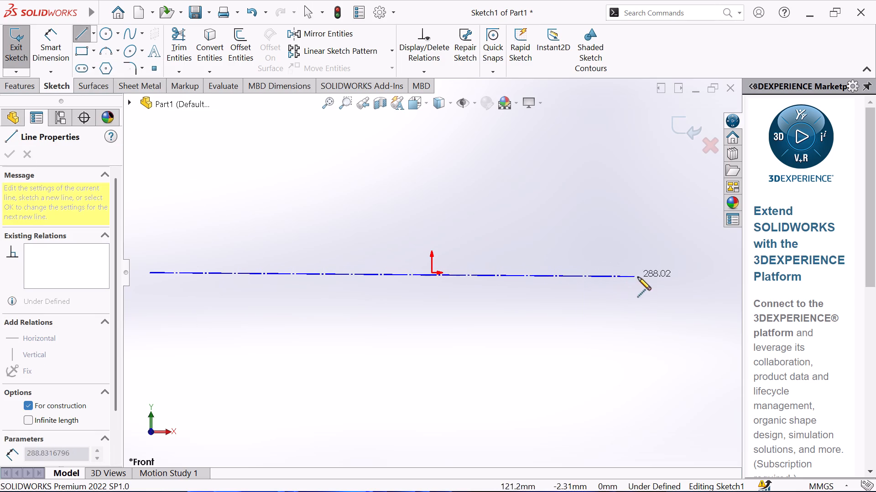
left_click(704, 271)
right_click(536, 179)
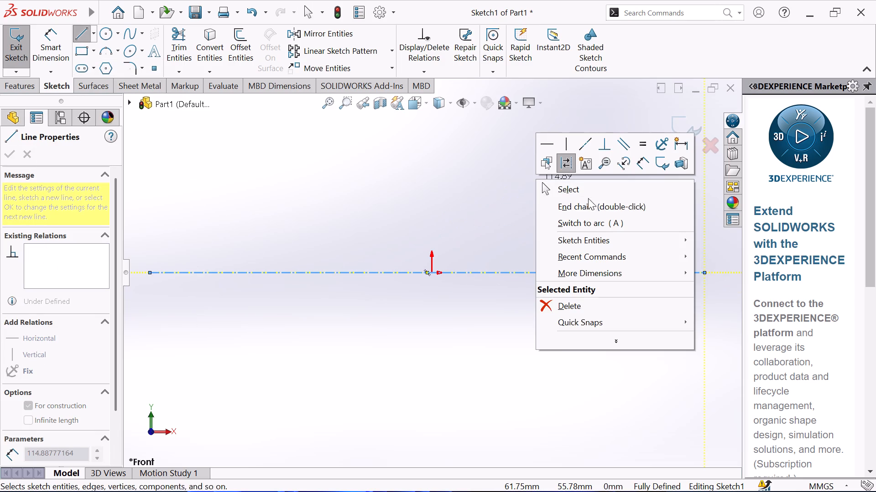
left_click(586, 196)
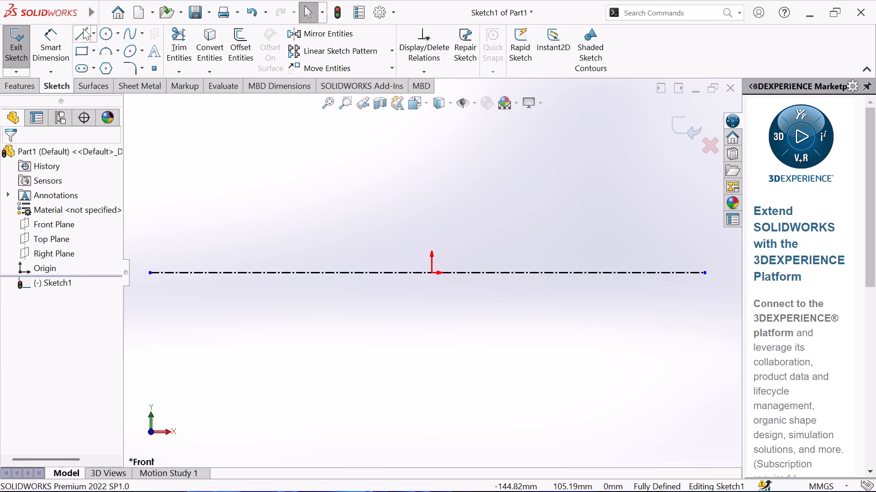
Sketch a vertical centerline through the origin, extending well above and below the horizontal centerline.
left_click(92, 27)
left_click(81, 68)
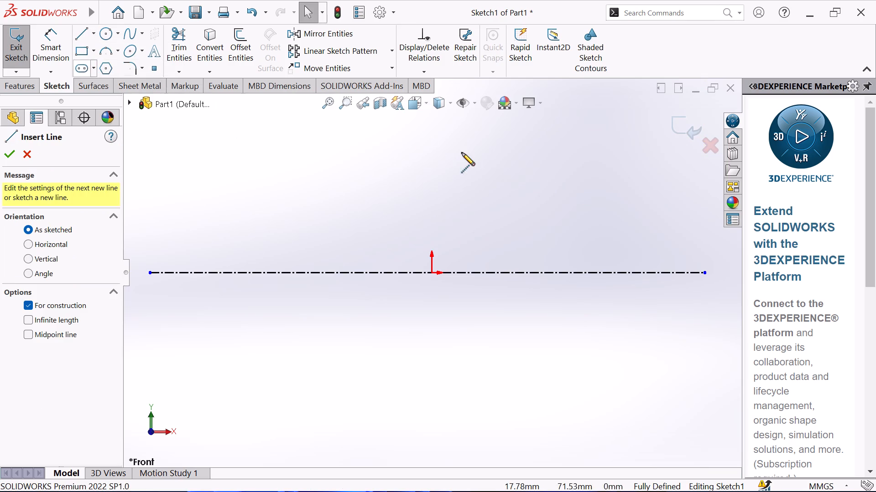
left_click(432, 118)
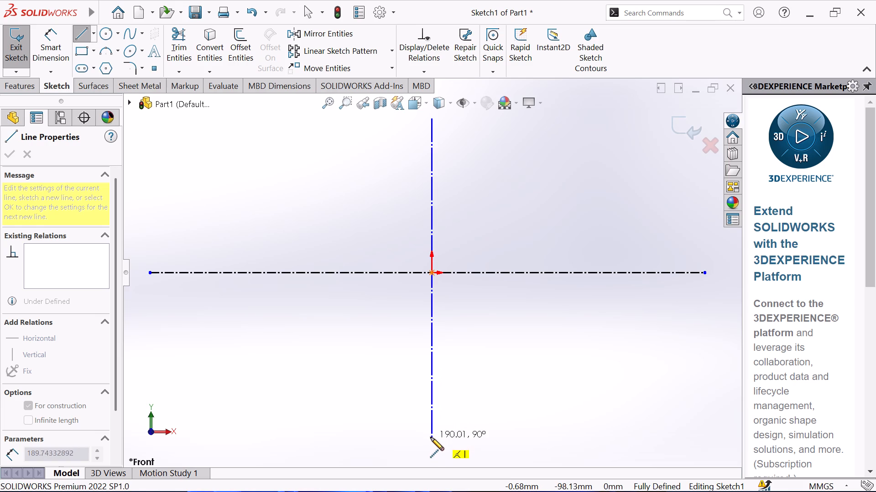
left_click(432, 451)
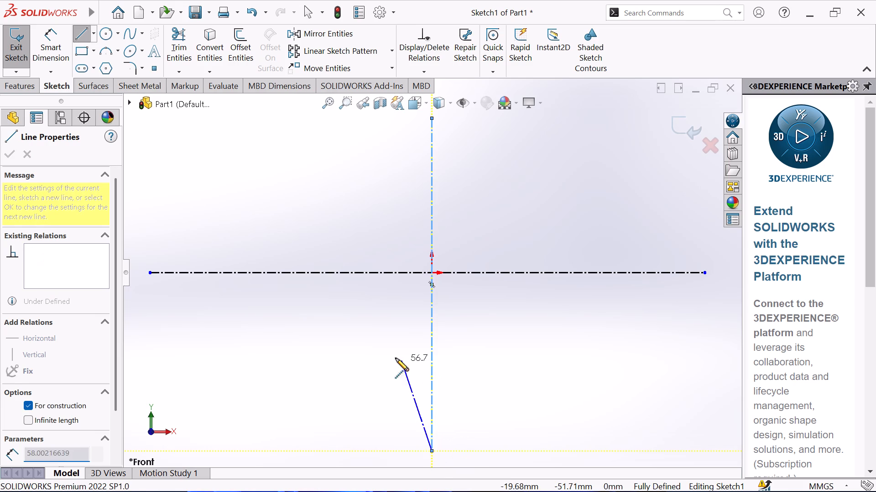
right_click(394, 357)
left_click(447, 338)
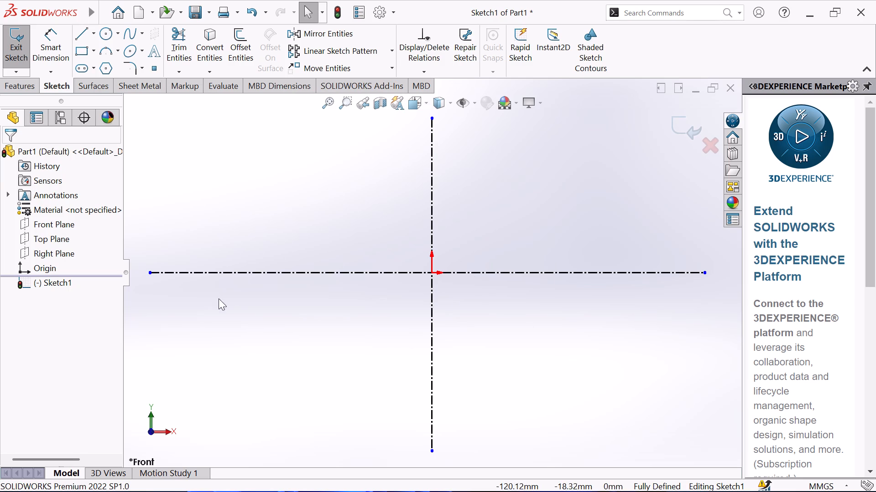
Sketch a center rectangle about 93 by 55 mm, centred on the origin.
scroll(477, 341, "up", 2)
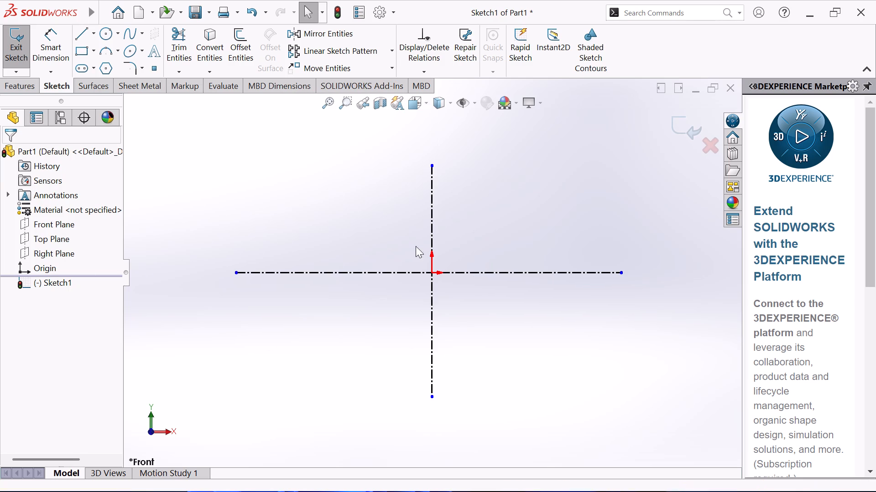
left_click(331, 106)
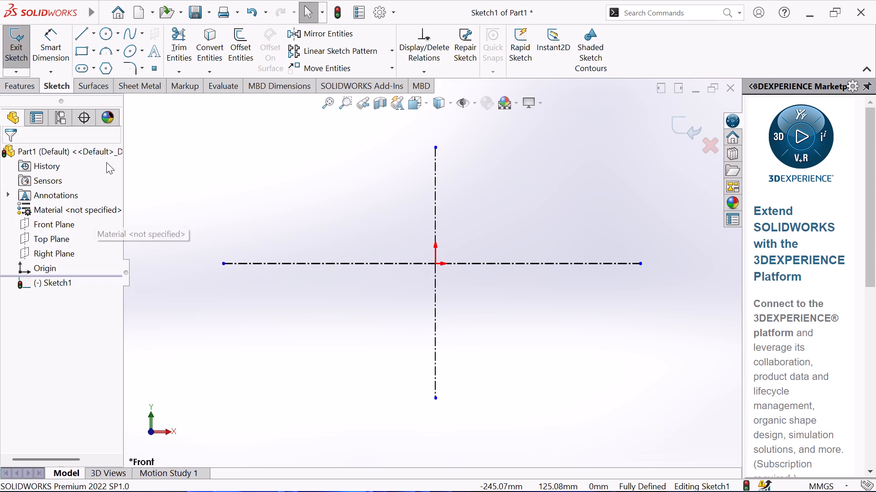
left_click(96, 37)
left_click(243, 165)
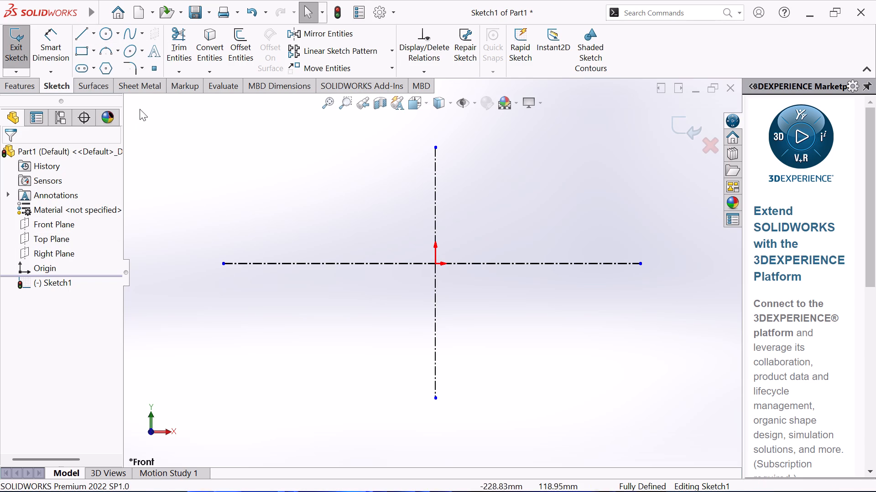
left_click(95, 47)
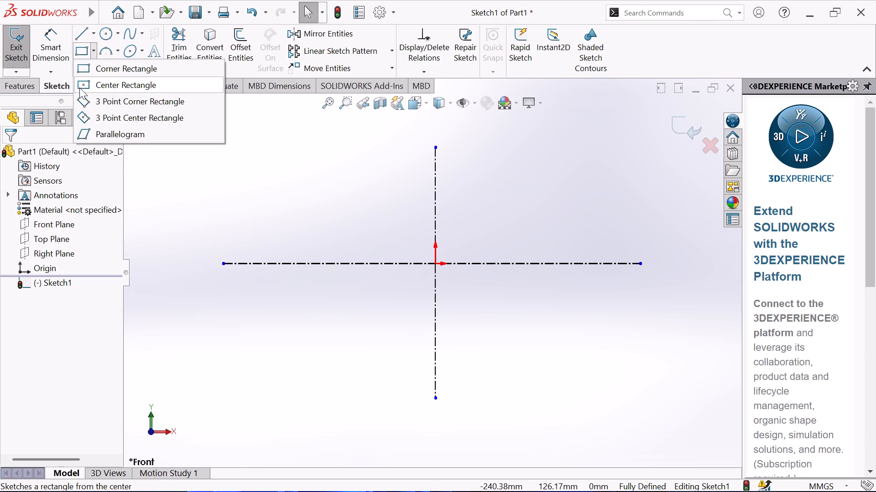
left_click(84, 83)
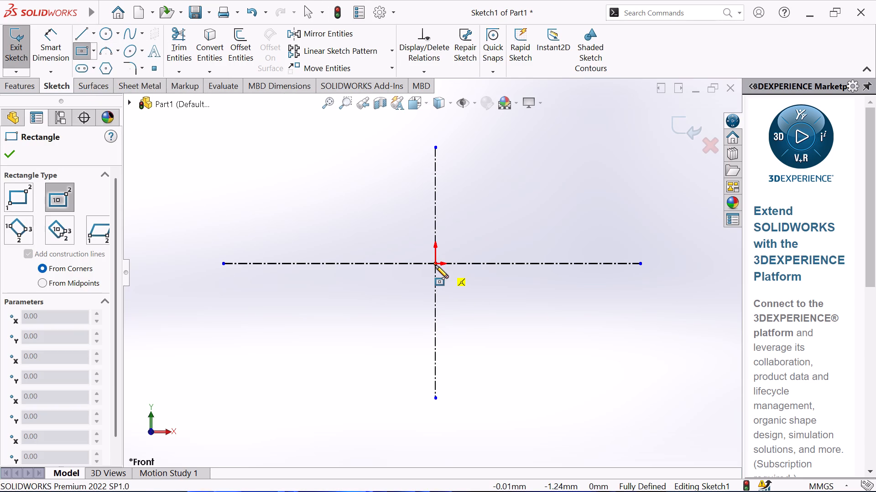
left_click(435, 265)
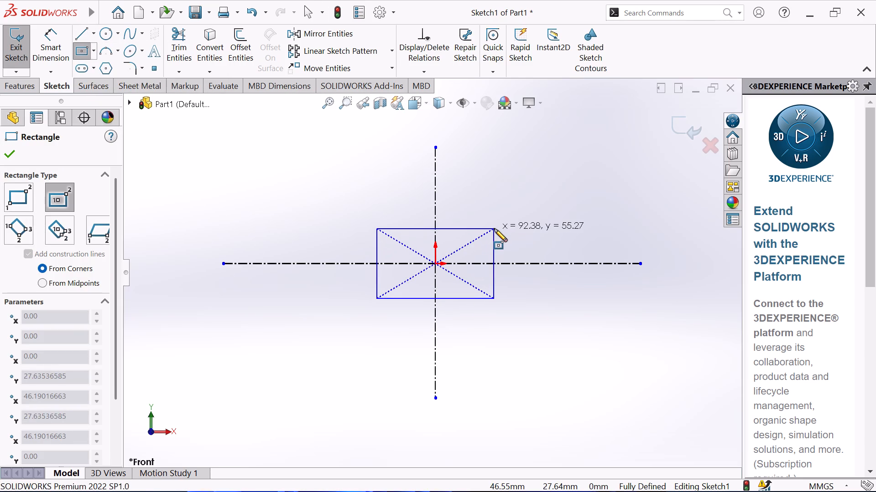
left_click(494, 229)
right_click(529, 231)
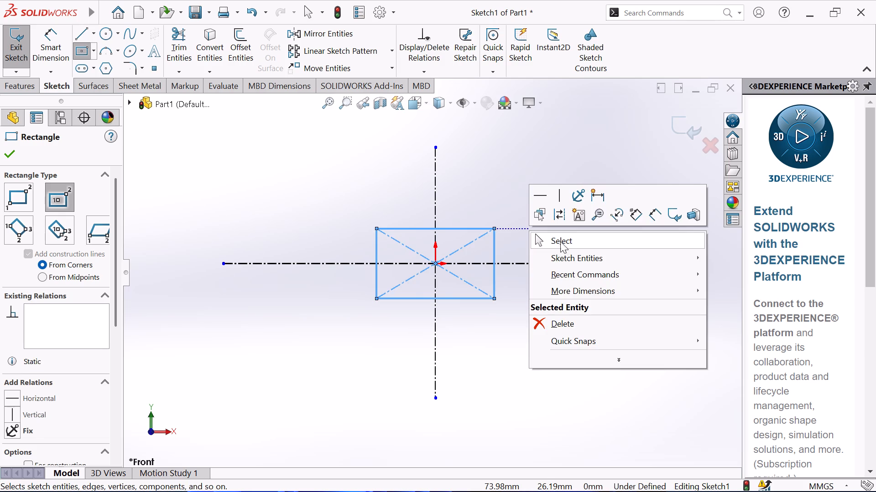
left_click(564, 241)
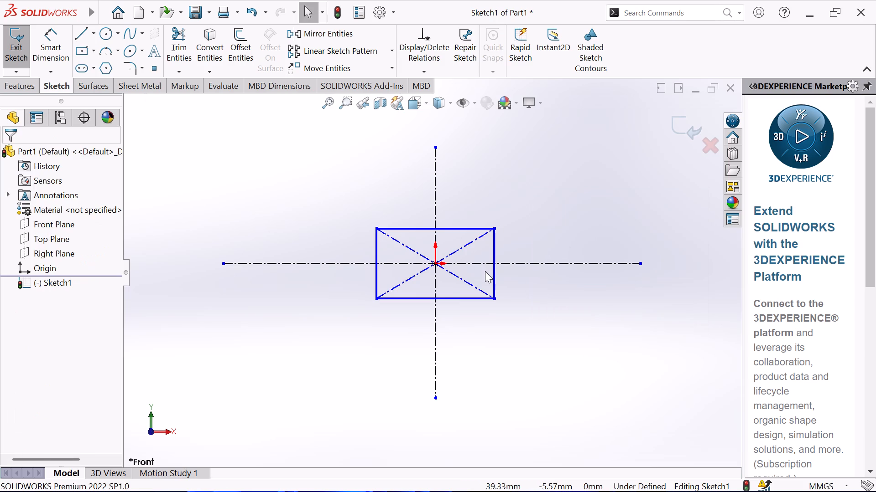
Dimension the rectangle's top edge and set its width to 120 mm.
scroll(439, 289, "up", 1)
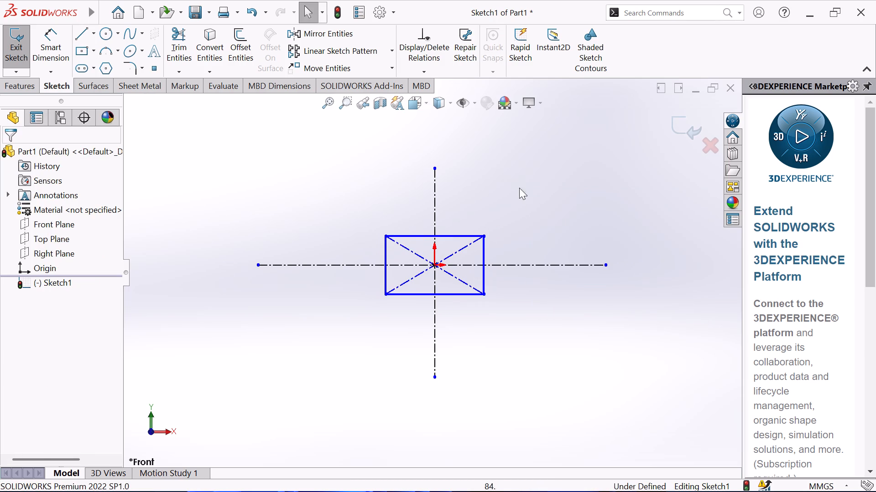
left_click(328, 100)
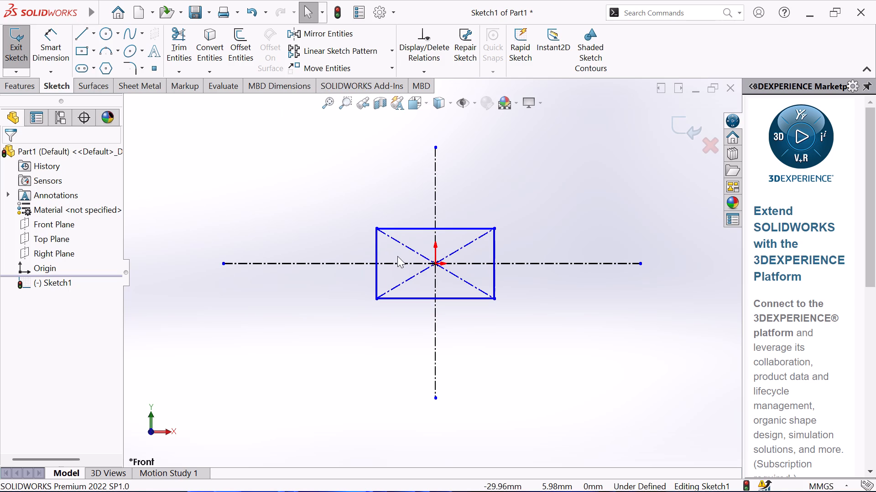
left_click(44, 35)
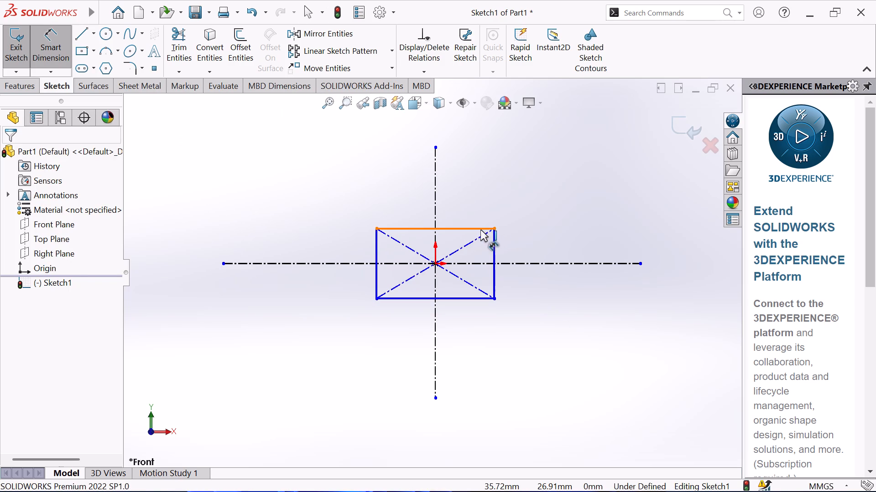
left_click(480, 230)
left_click(460, 203)
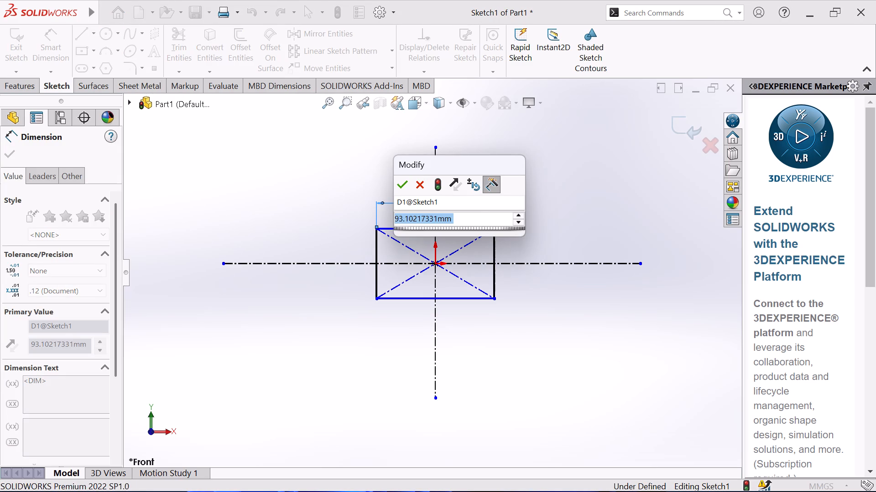
key("1")
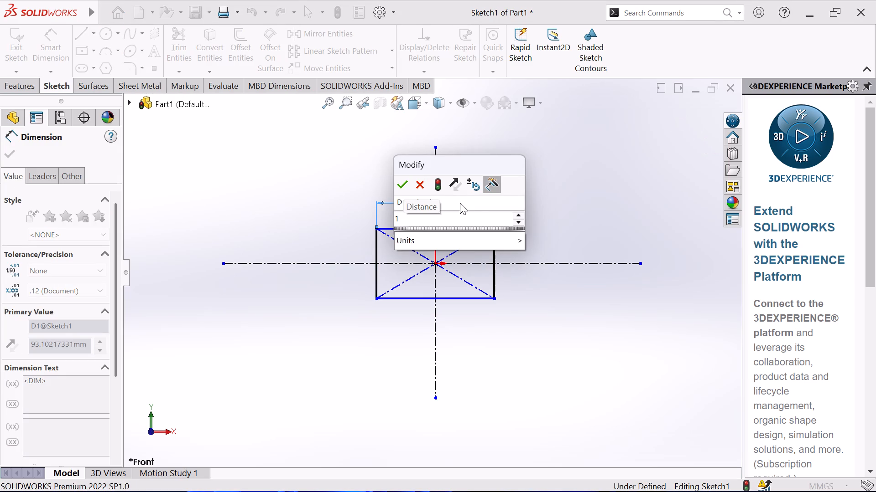
key("2")
key("0")
key("Return")
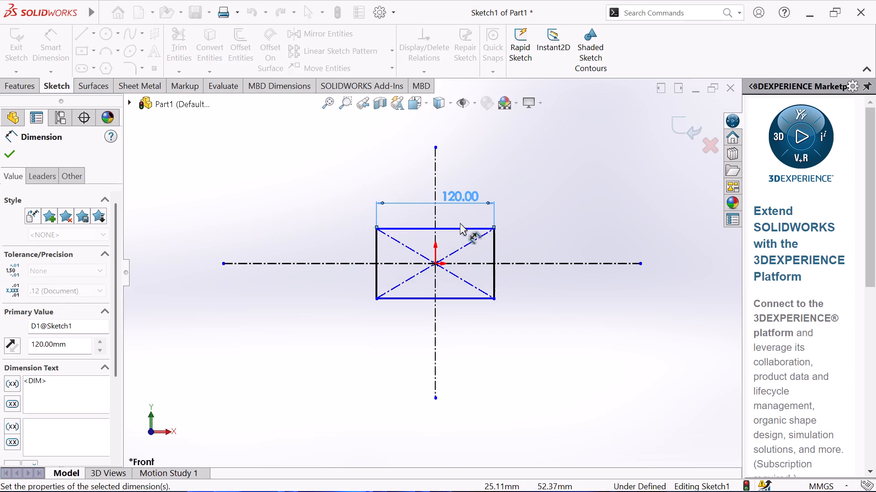
Dimension the rectangle's vertical side, set its height to 80 mm, and leave the dimension tool.
left_click(495, 282)
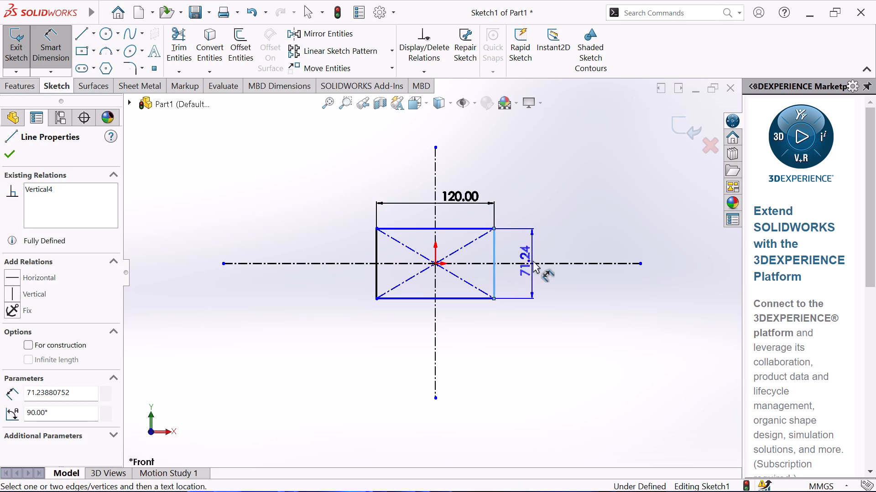
left_click(534, 261)
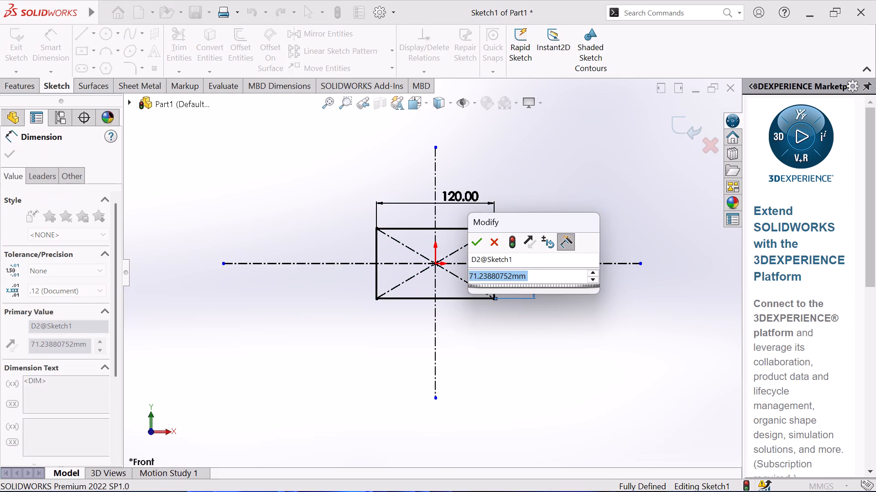
type("80")
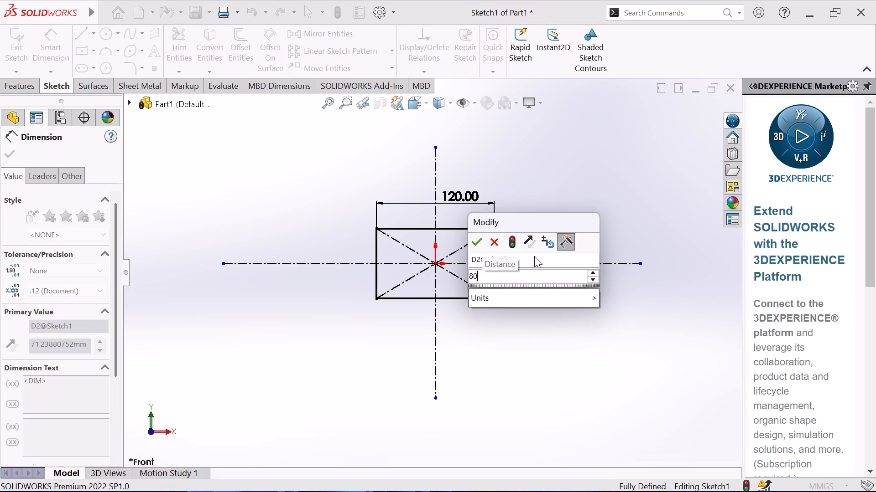
key("Return")
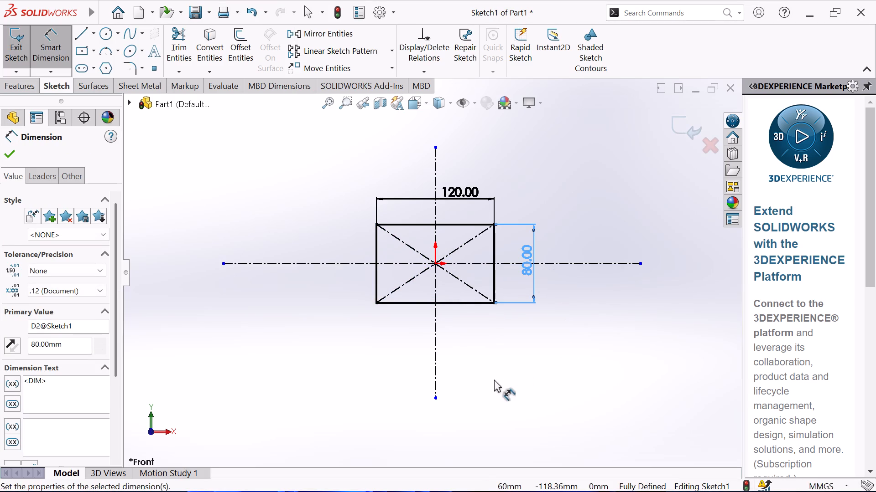
right_click(494, 379)
left_click(551, 399)
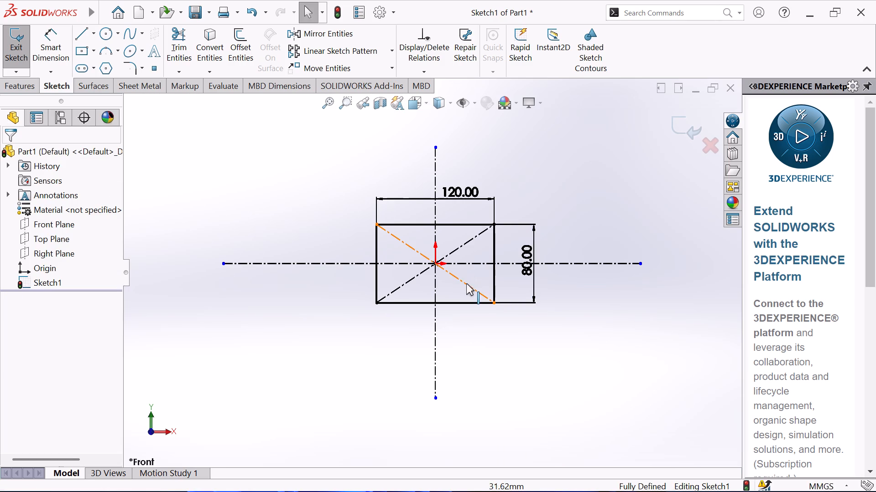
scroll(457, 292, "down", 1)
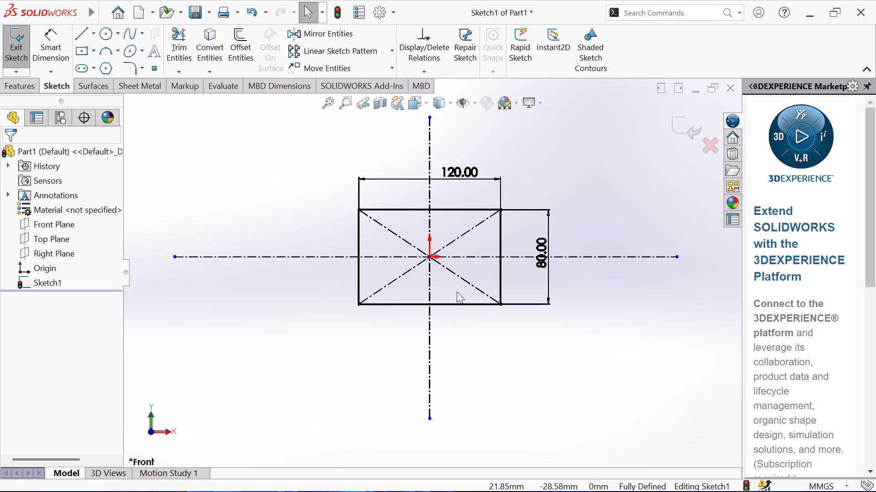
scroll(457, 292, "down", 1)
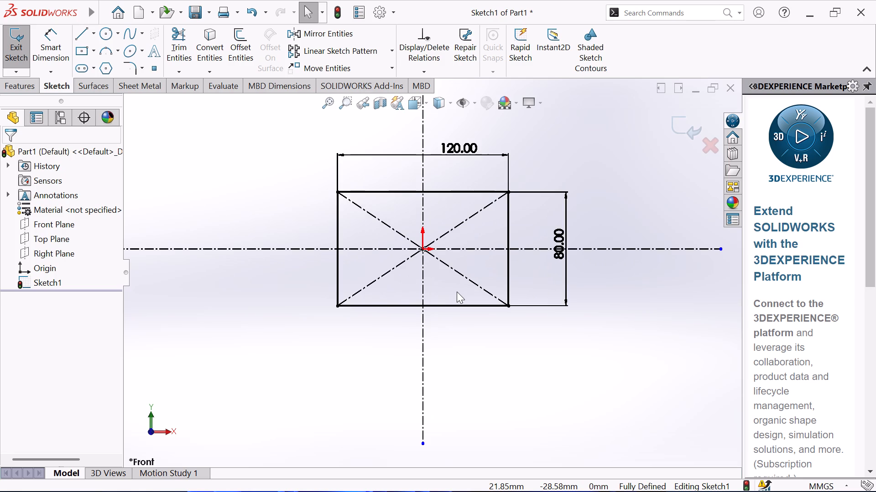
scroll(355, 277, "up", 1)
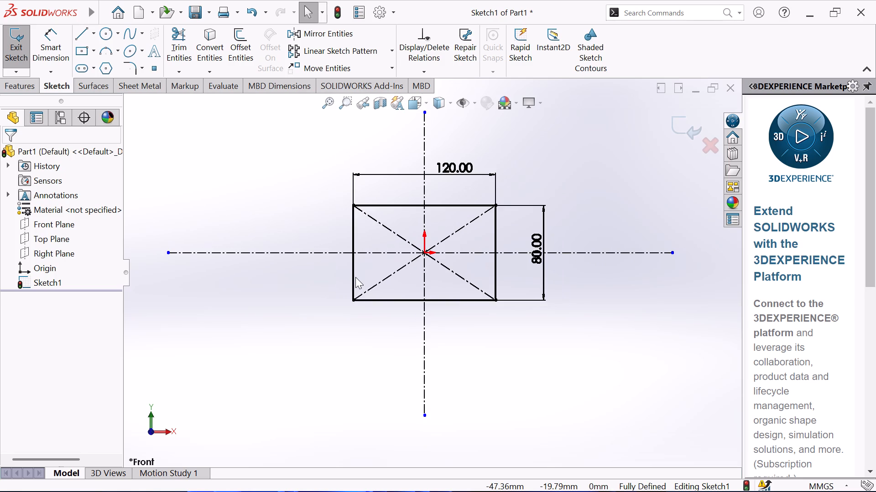
Extrude the 120 by 80 mm rectangle sketch as a blind boss 15 mm deep.
scroll(355, 277, "down", 1)
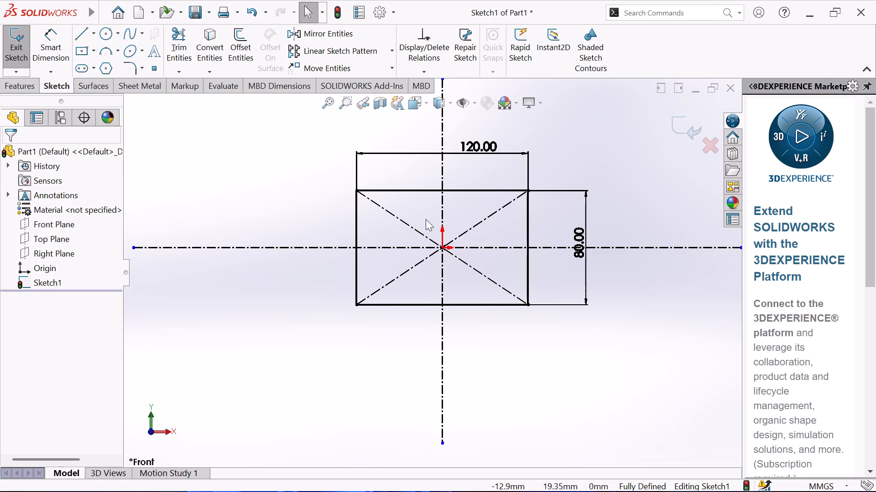
scroll(434, 213, "up", 1)
scroll(434, 213, "down", 1)
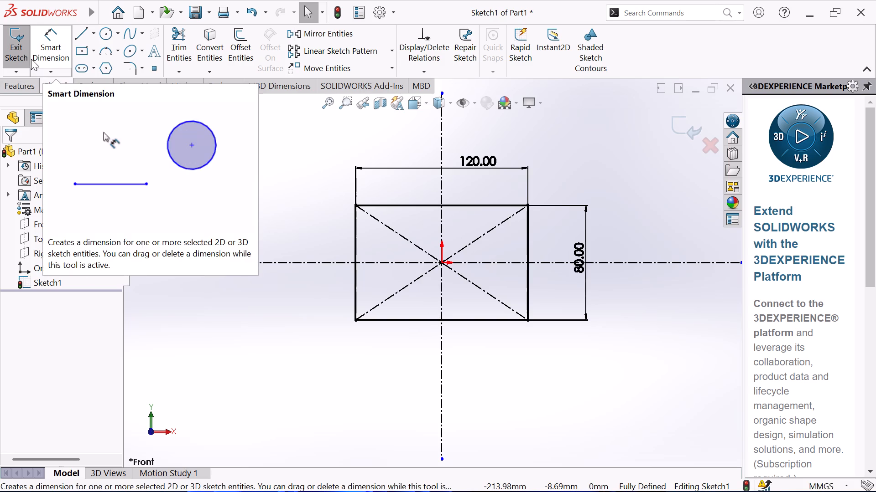
left_click(15, 85)
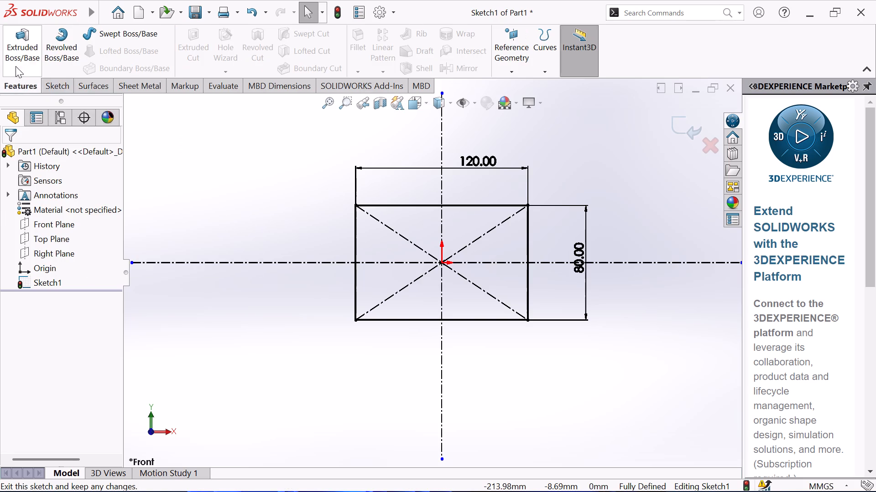
left_click(23, 49)
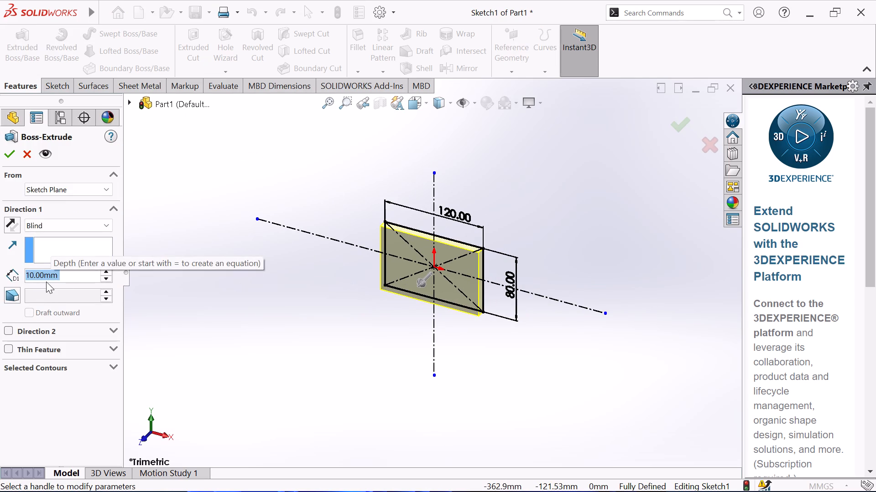
key("1")
key("5")
key("Return")
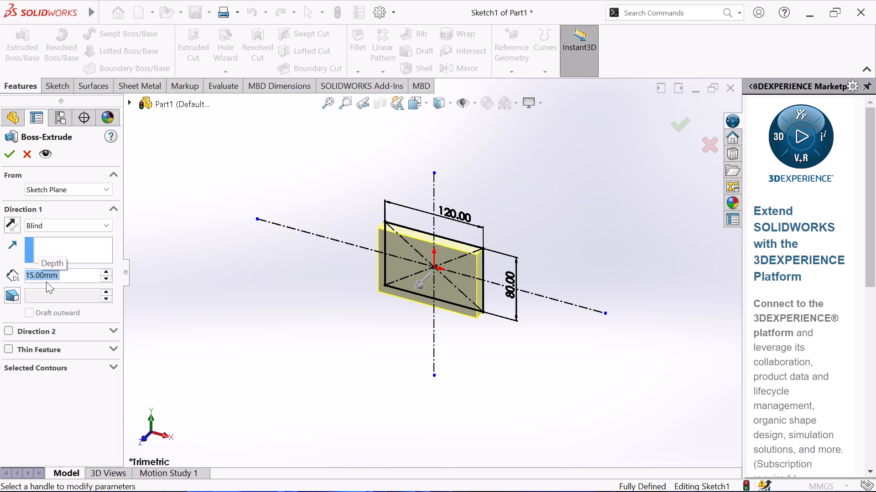
left_click(173, 277)
left_click(7, 154)
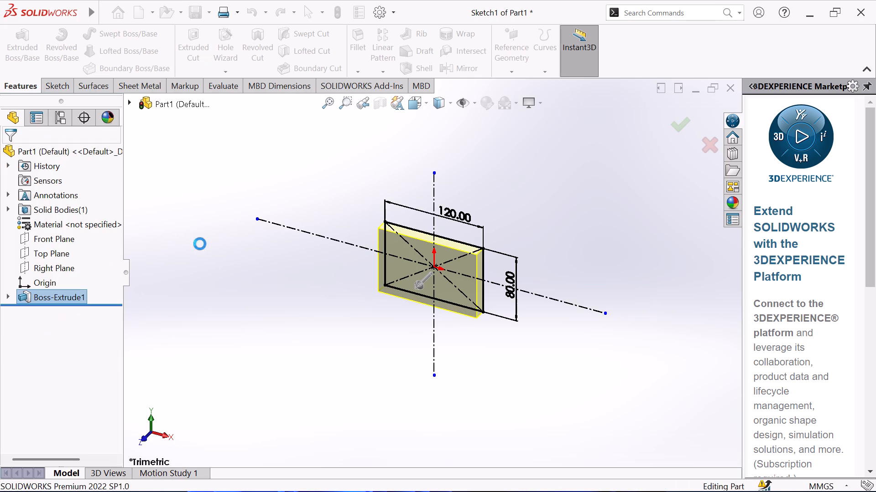
Start a new sketch on the block's large back face, the one lying on the Front Plane.
scroll(436, 270, "down", 2)
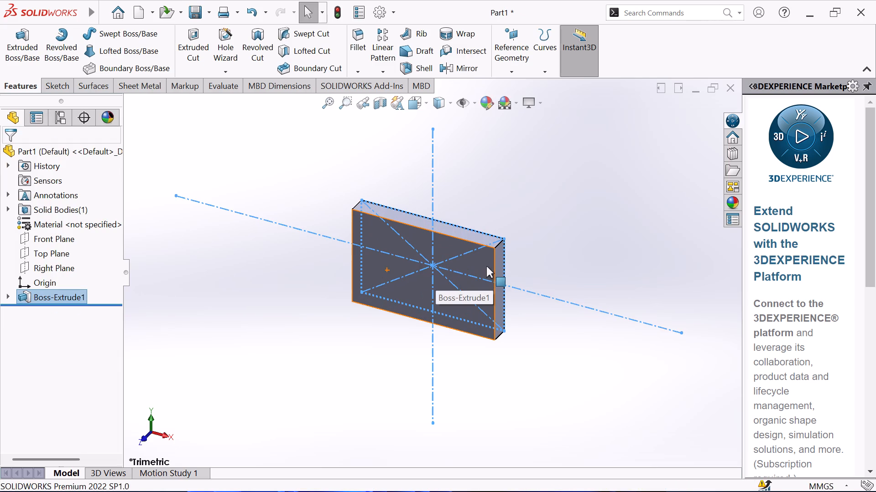
scroll(479, 254, "up", 1)
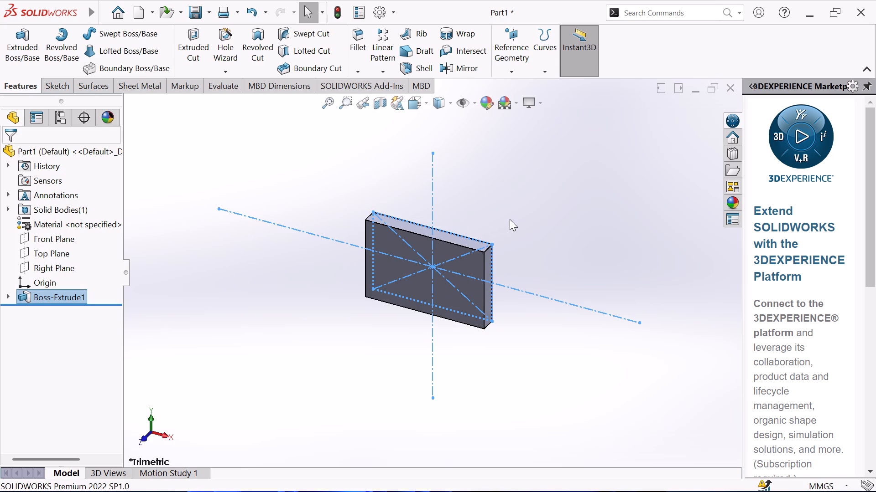
middle_click_drag(510, 219, 370, 430)
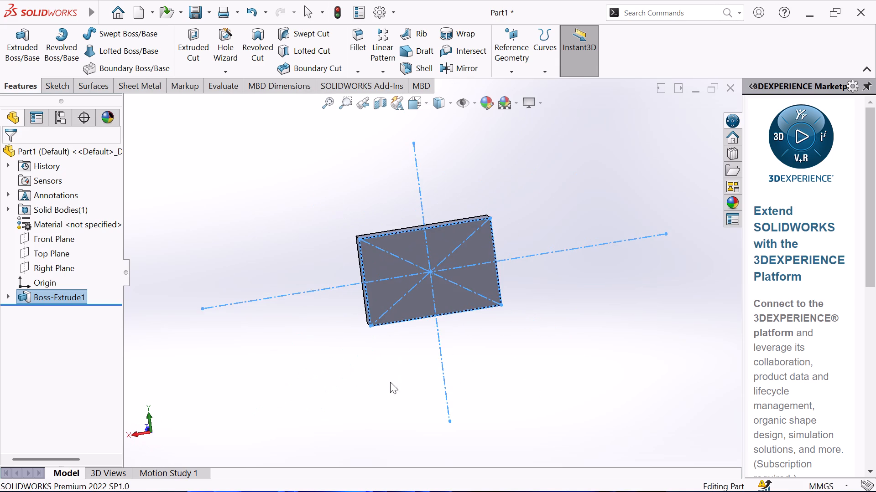
scroll(441, 295, "down", 2)
middle_click_drag(561, 258, 476, 282)
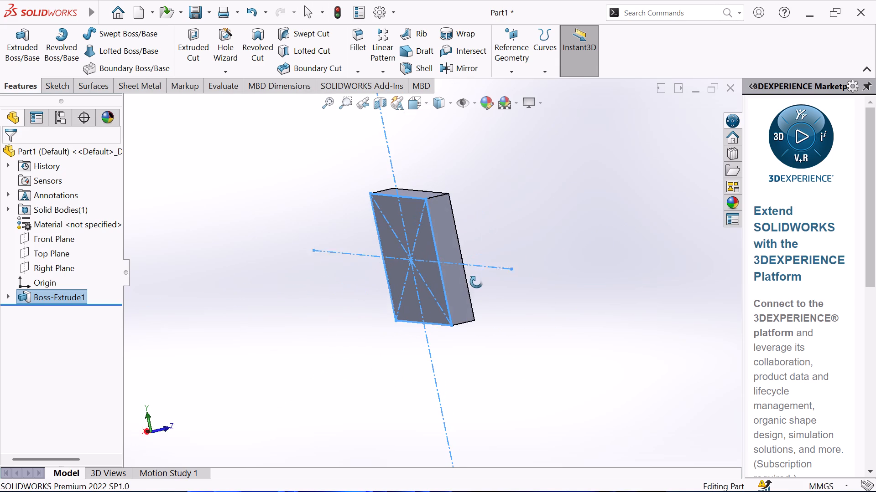
middle_click_drag(476, 282, 477, 283)
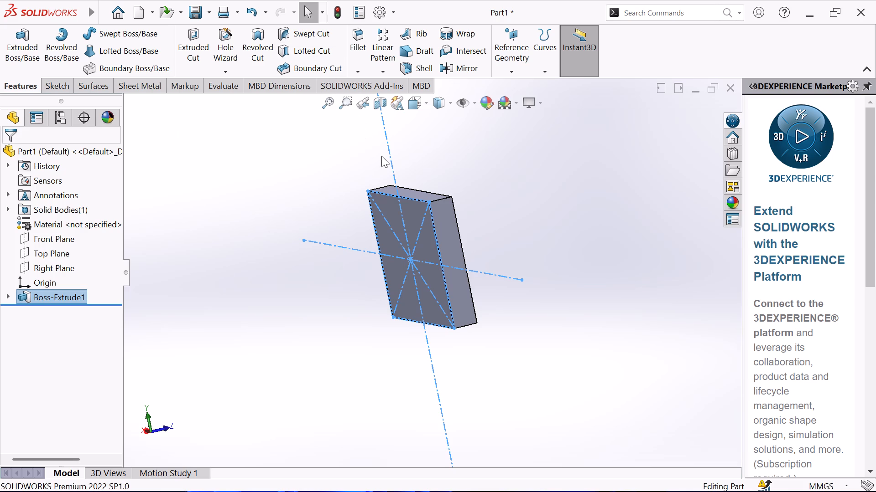
scroll(381, 162, "up", 1)
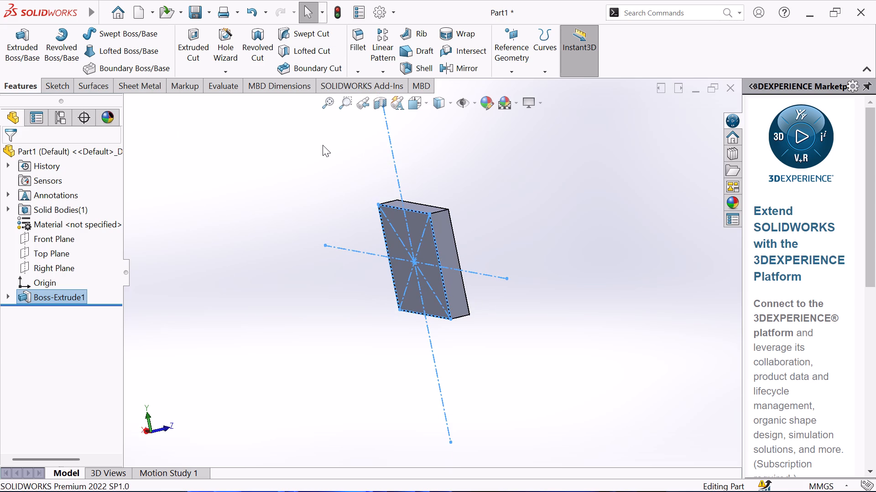
middle_click_drag(323, 145, 344, 139)
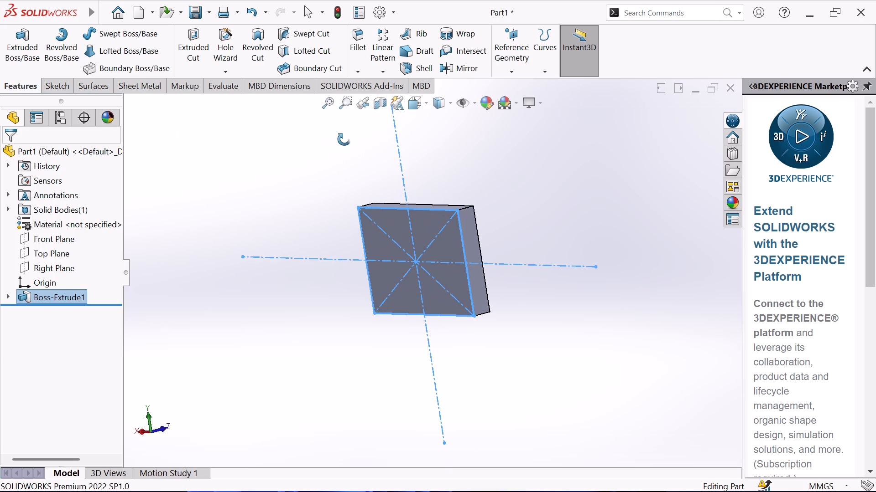
middle_click_drag(344, 139, 394, 179)
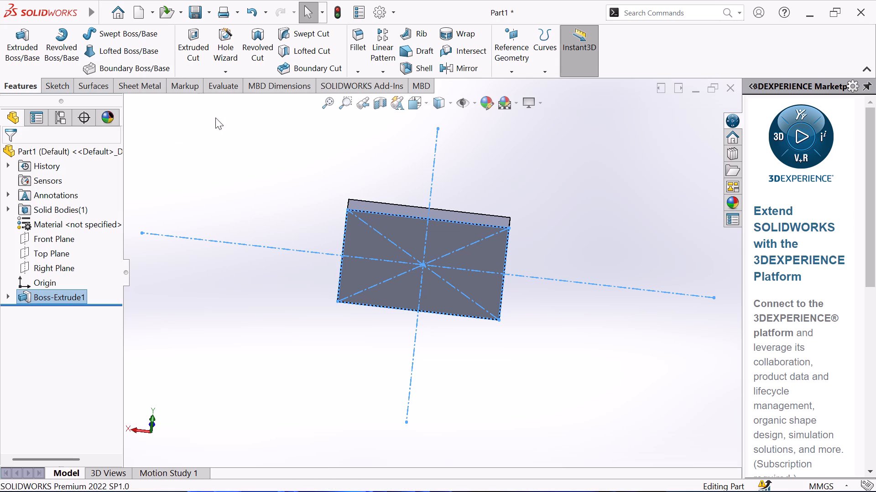
scroll(439, 272, "down", 1)
left_click(241, 194)
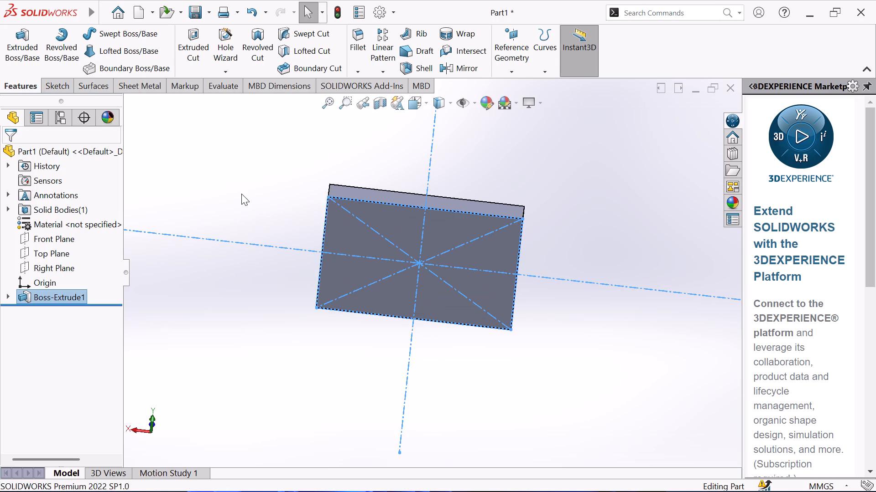
left_click(404, 260)
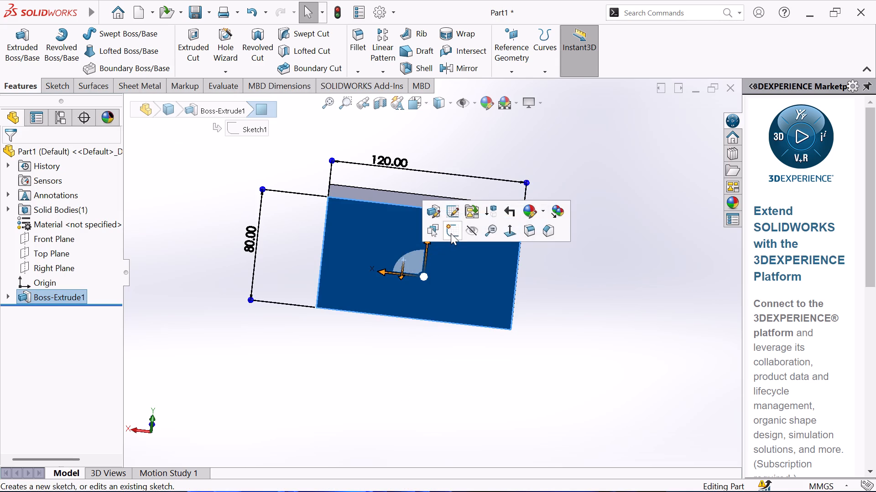
left_click(451, 233)
left_click(190, 184)
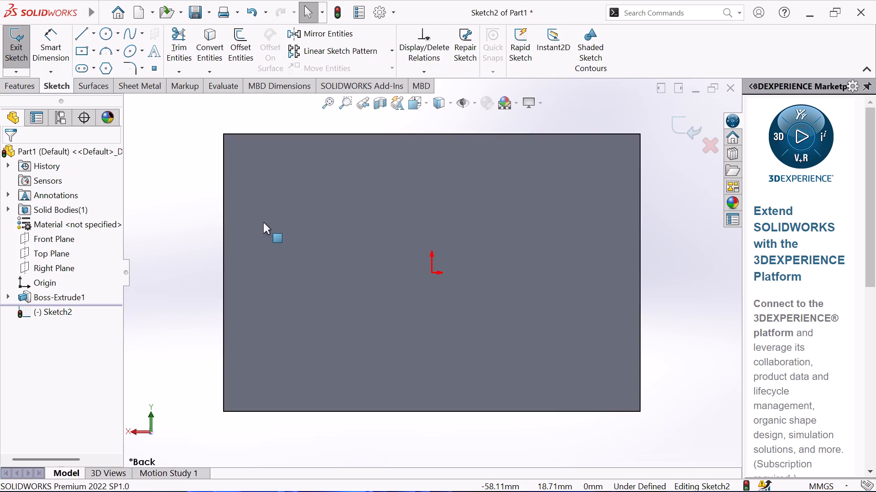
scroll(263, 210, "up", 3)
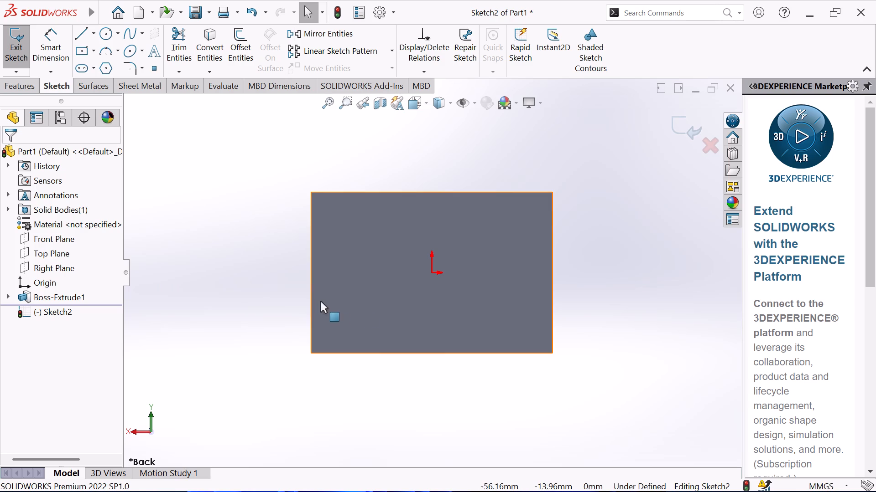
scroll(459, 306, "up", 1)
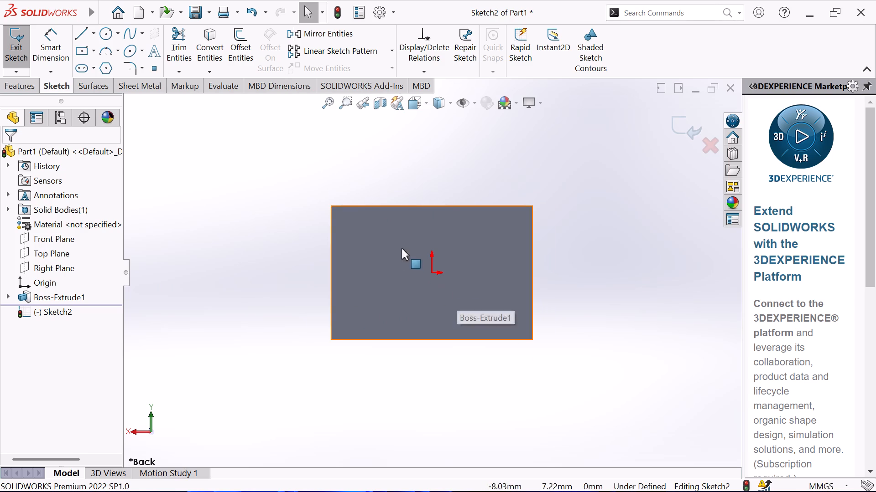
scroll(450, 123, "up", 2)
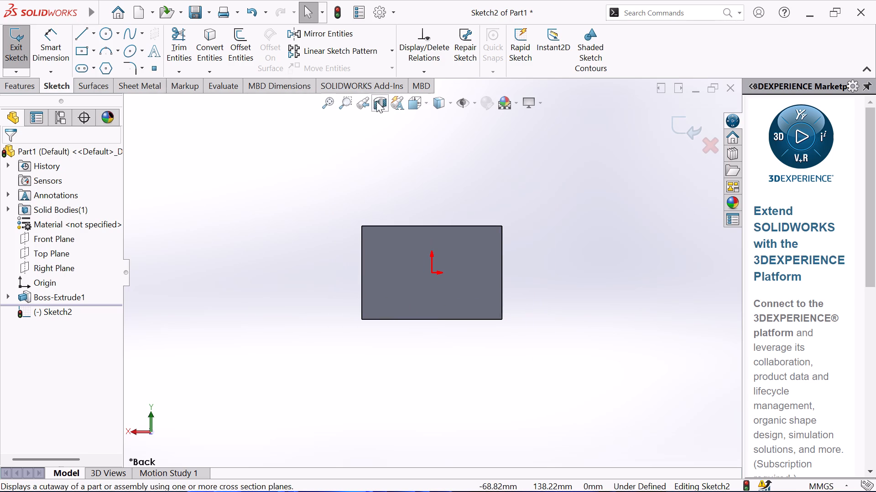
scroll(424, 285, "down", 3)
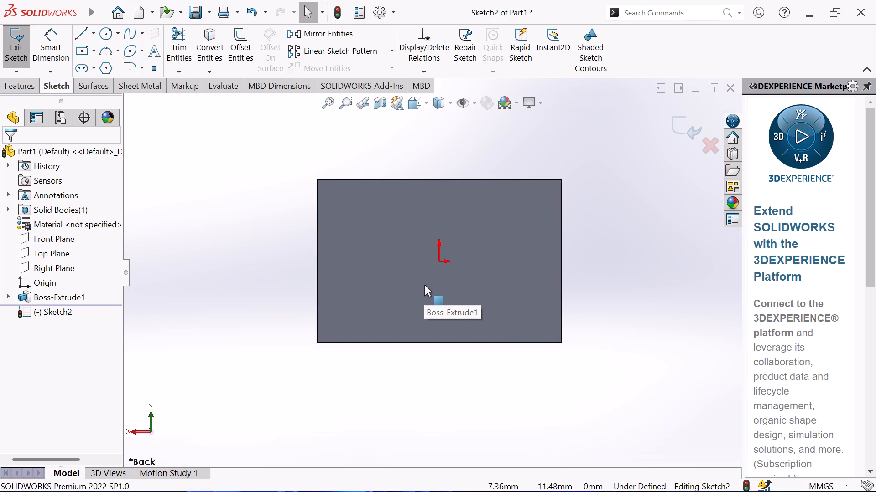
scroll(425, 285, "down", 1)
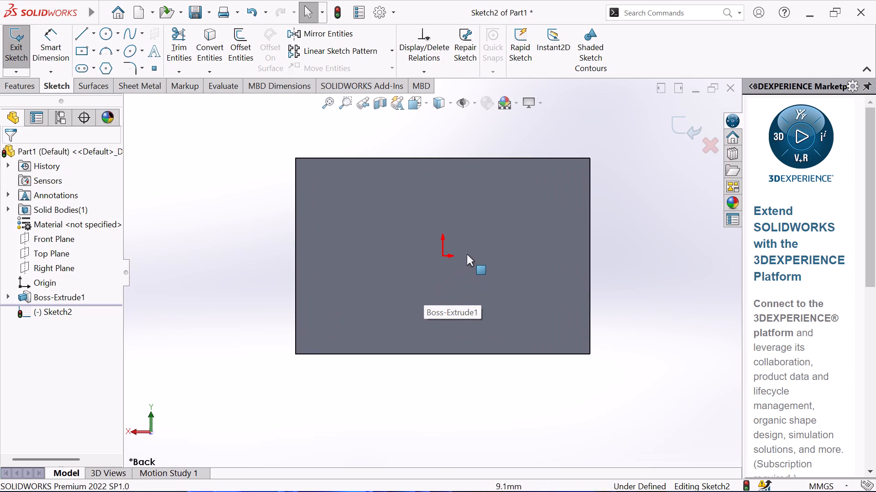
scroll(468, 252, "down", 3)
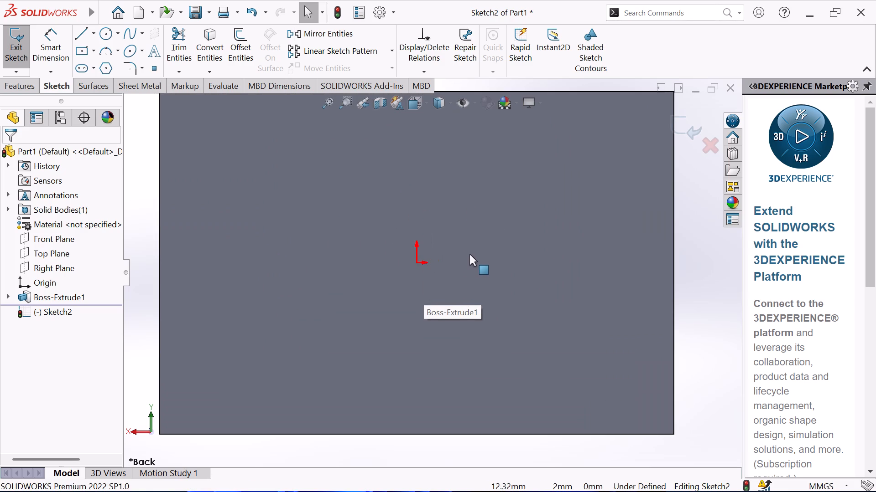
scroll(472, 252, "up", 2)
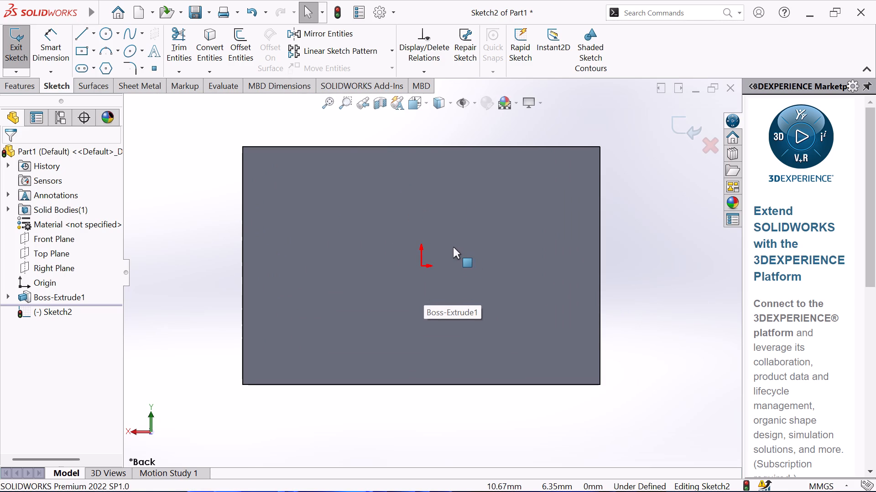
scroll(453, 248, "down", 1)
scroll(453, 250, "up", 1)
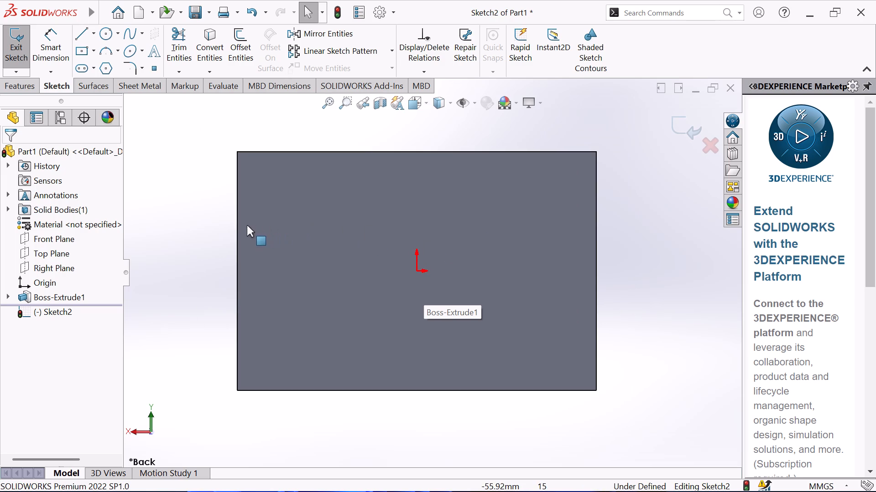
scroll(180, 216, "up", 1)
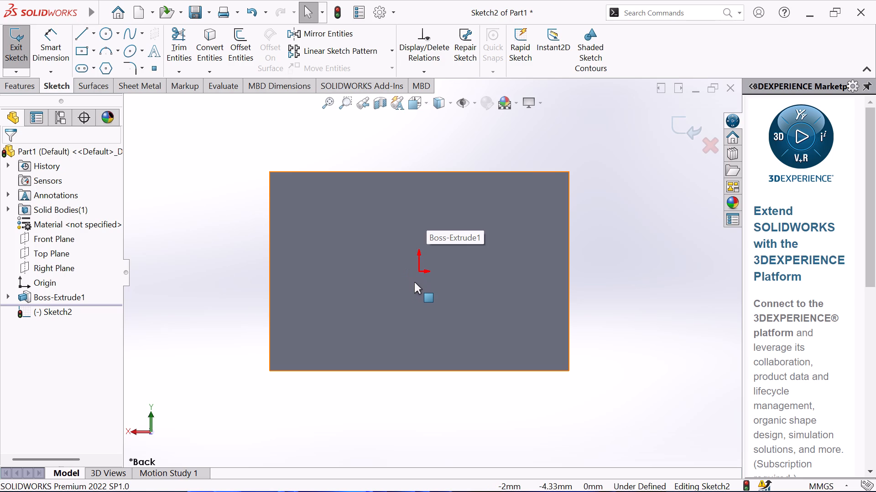
Sketch a circle of about 22 mm radius centred on the origin of the back face.
left_click(105, 33)
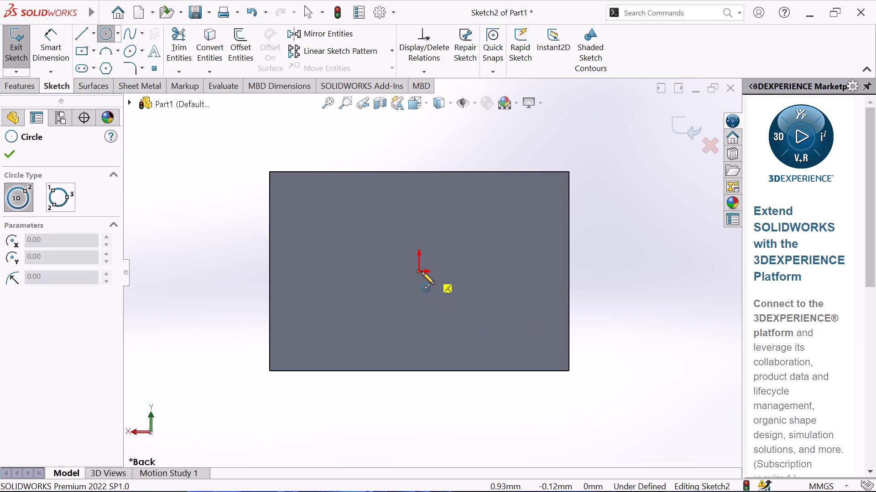
left_click(419, 272)
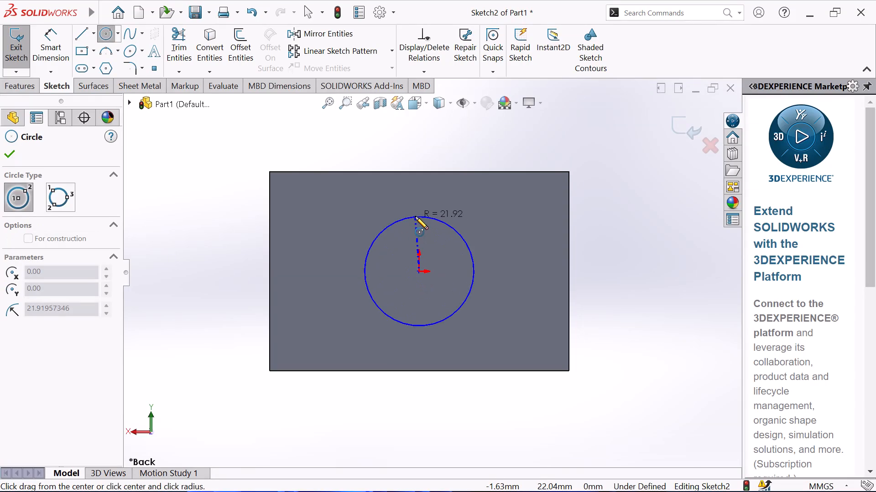
left_click(415, 216)
right_click(422, 143)
left_click(485, 155)
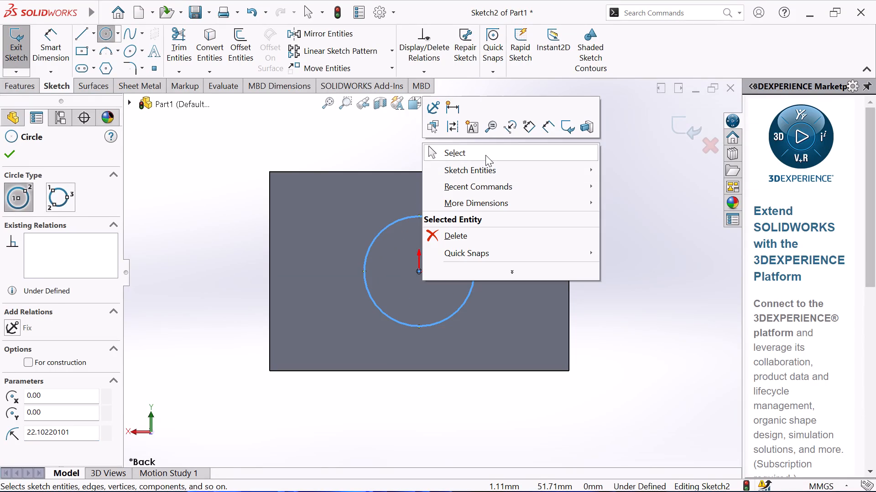
Dimension the circle and set its diameter to 30 mm.
left_click(53, 28)
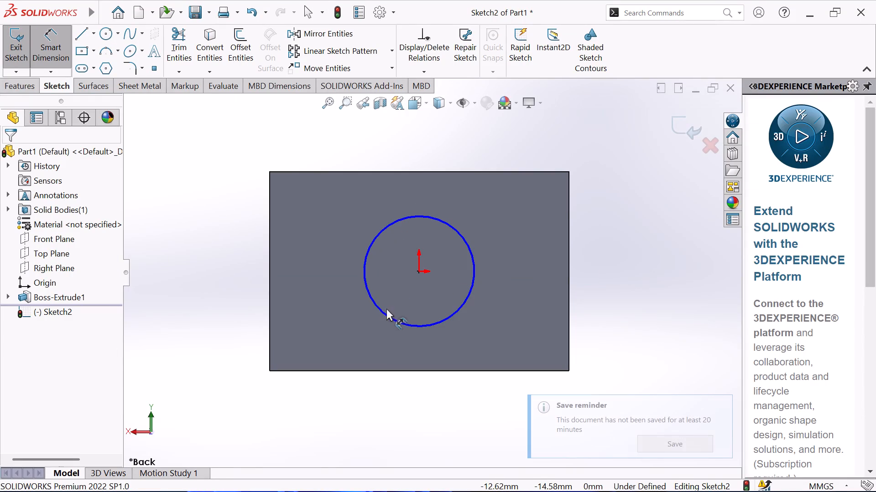
left_click(381, 308)
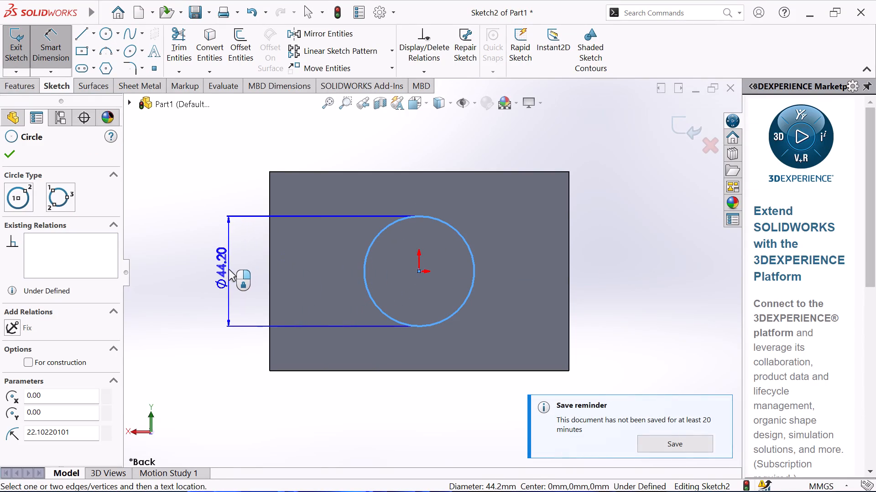
left_click(229, 269)
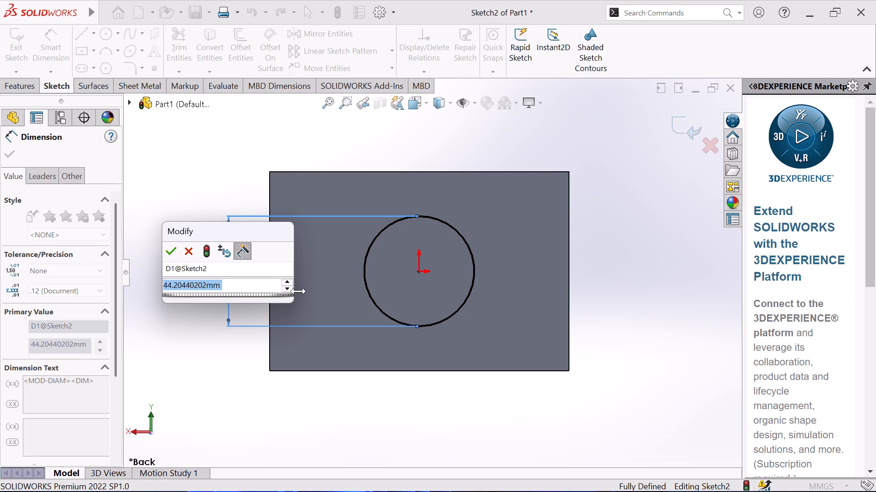
type("30")
key("Return")
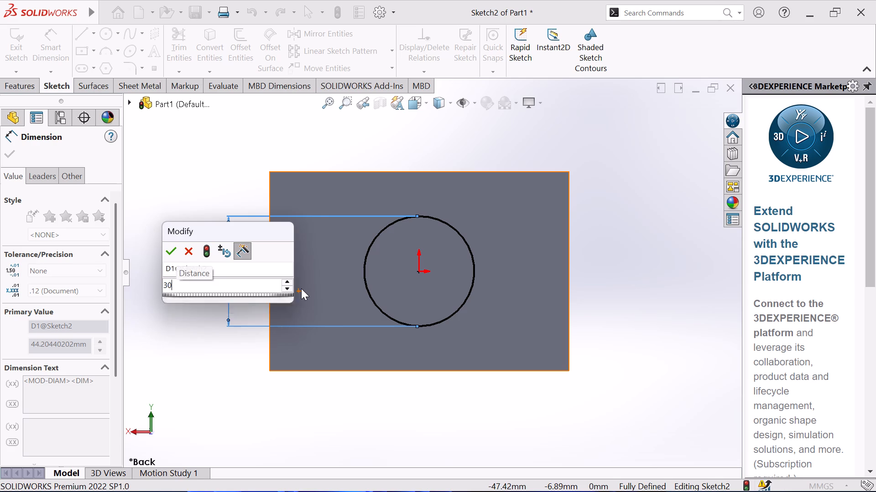
right_click(193, 191)
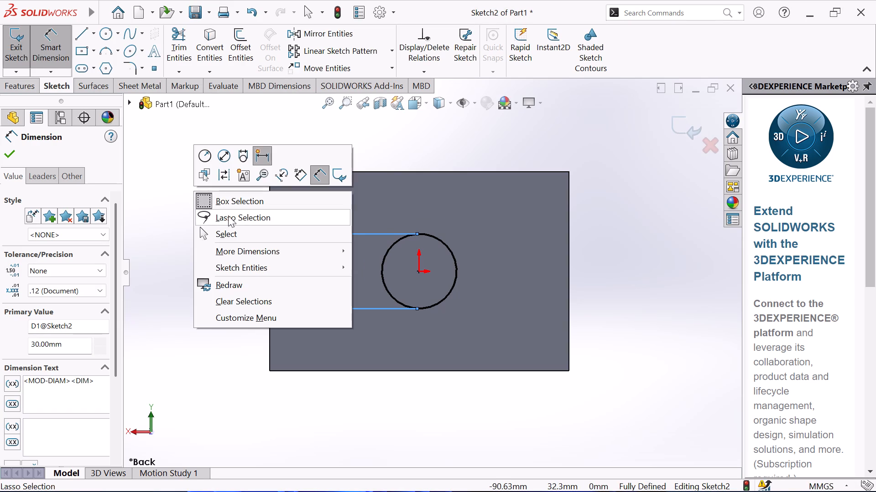
Cut-extrude the 30 mm circle sketch as a blind cut 15 mm deep into the block.
left_click(233, 232)
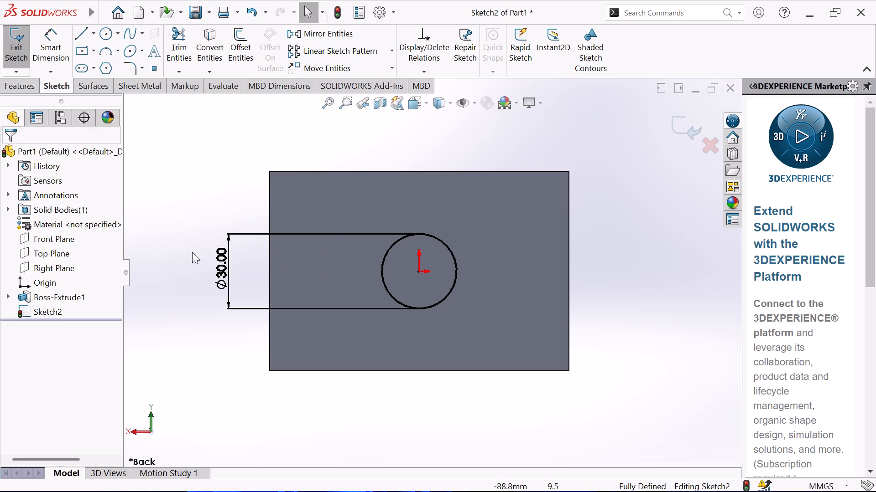
left_click(22, 83)
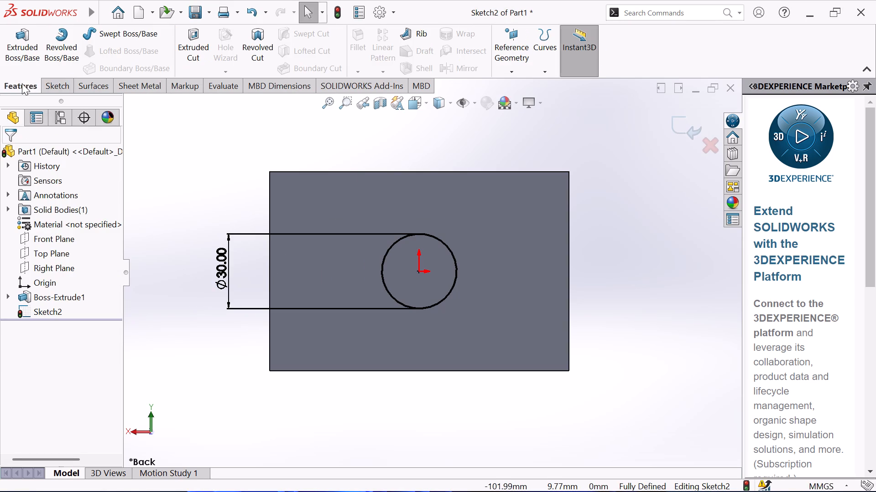
left_click(191, 35)
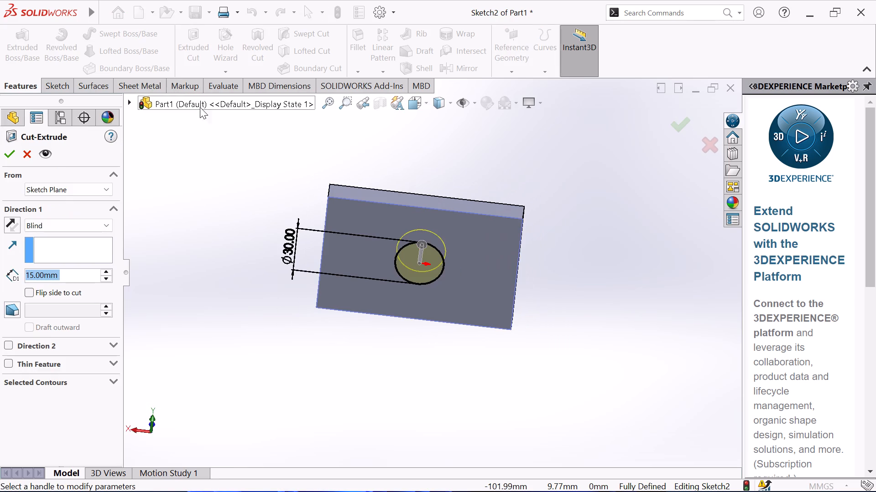
left_click(8, 154)
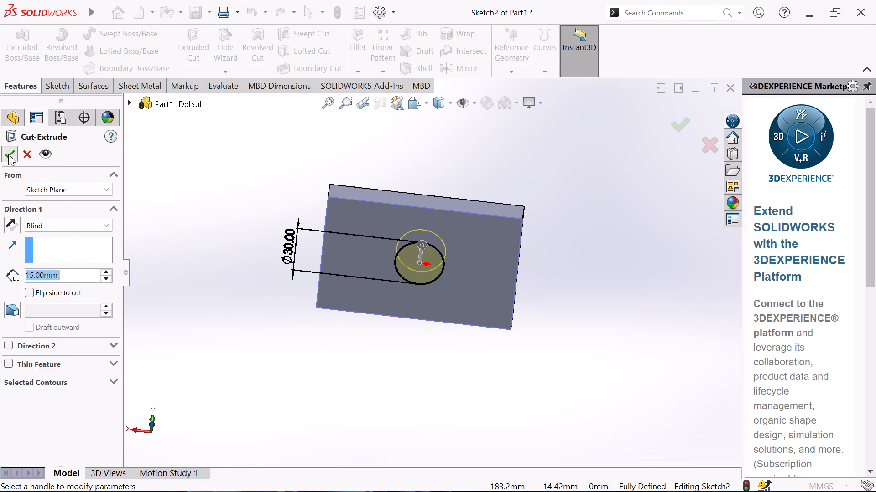
left_click(273, 246)
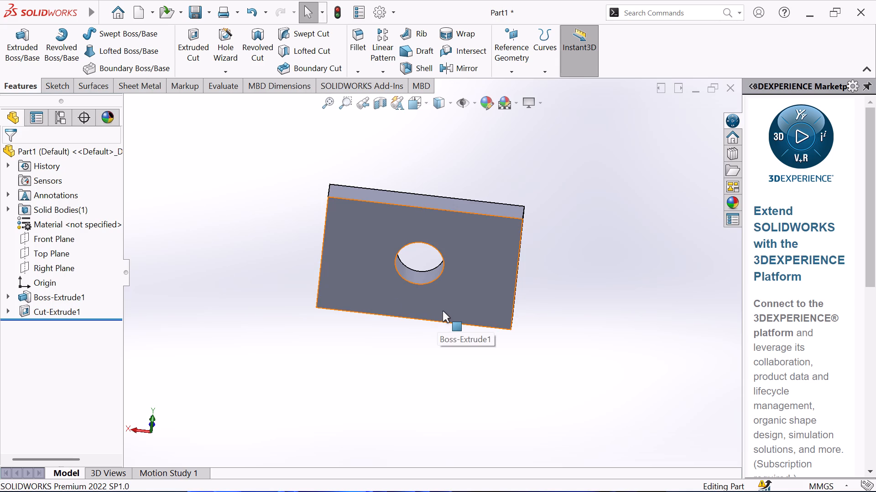
Examine the block and its central hole from several sides, ending with a straight-on front view.
scroll(474, 282, "down", 3)
scroll(224, 264, "up", 2)
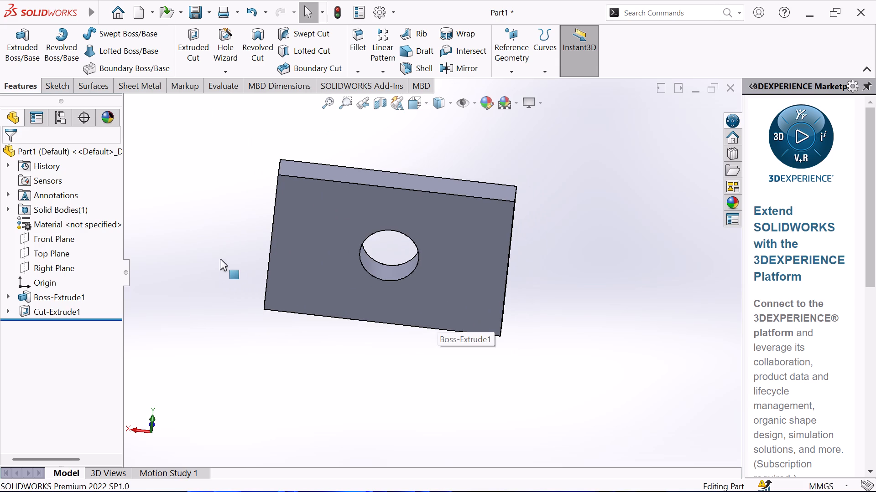
middle_click_drag(205, 241, 358, 195)
middle_click_drag(391, 209, 402, 226)
middle_click(401, 256)
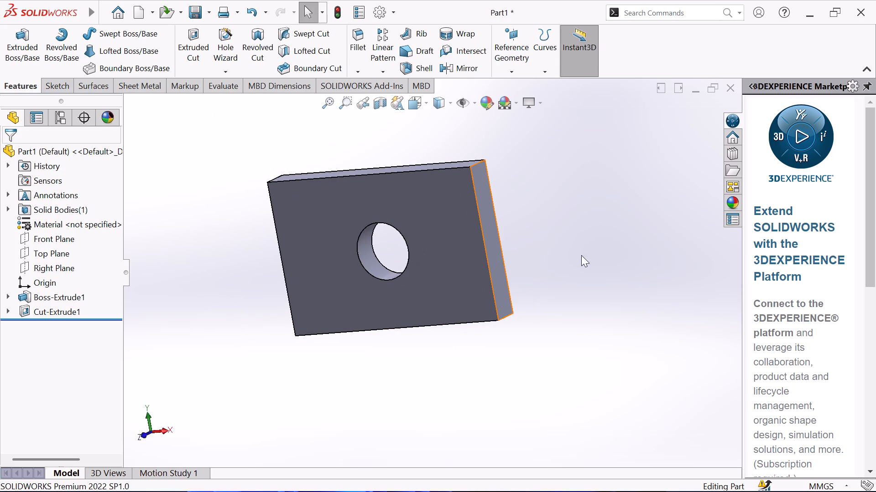
middle_click_drag(494, 235, 207, 478)
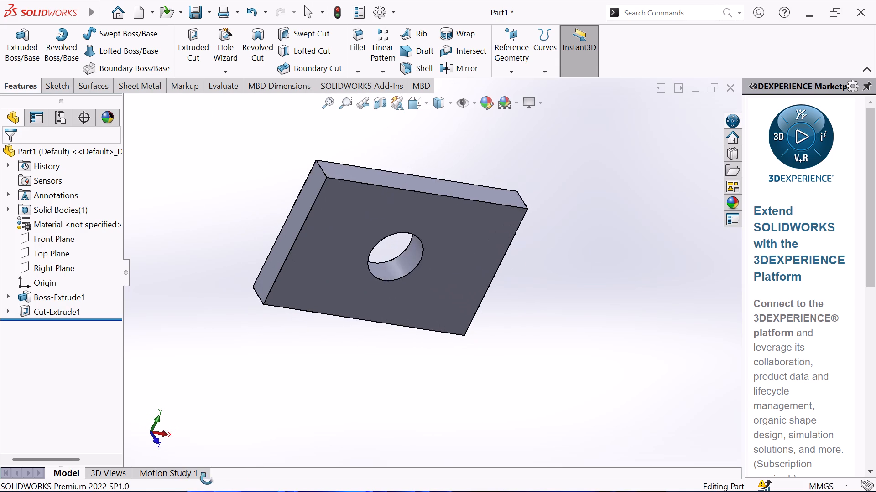
middle_click_drag(207, 478, 214, 455)
key("ctrl+8")
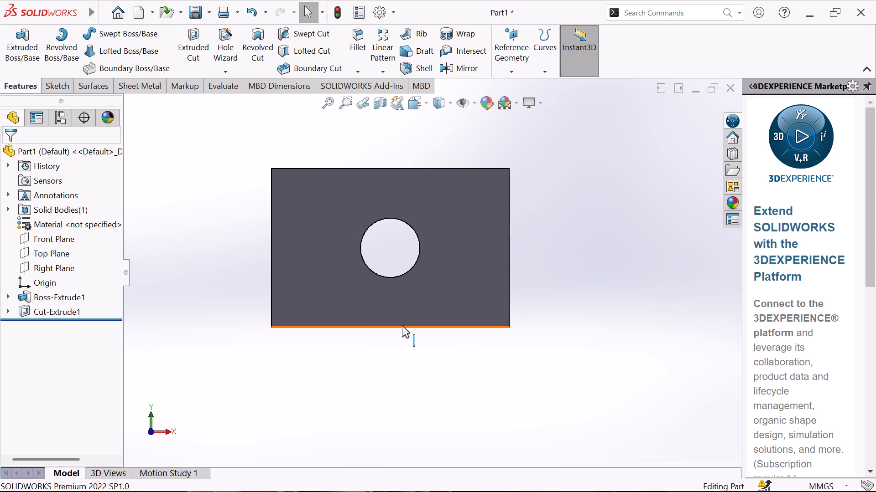
scroll(397, 205, "up", 3)
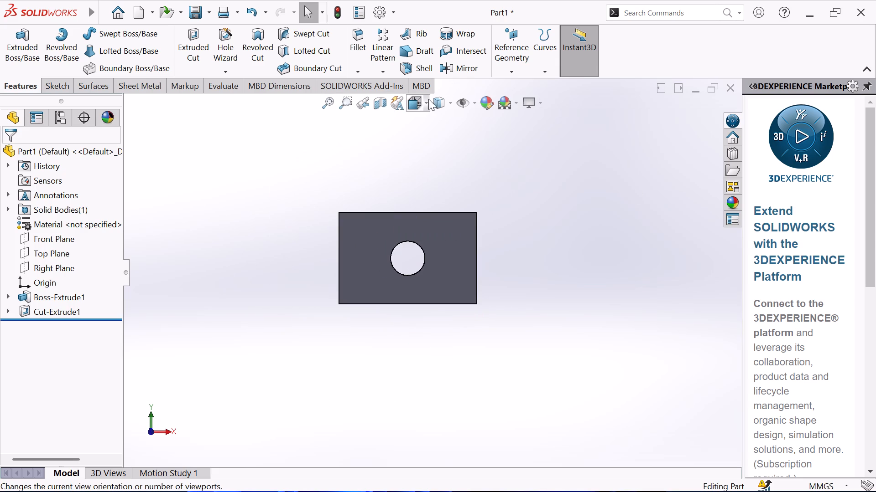
View the part in the trimetric, dimetric and isometric standard orientations in turn, ending in isometric.
left_click(416, 98)
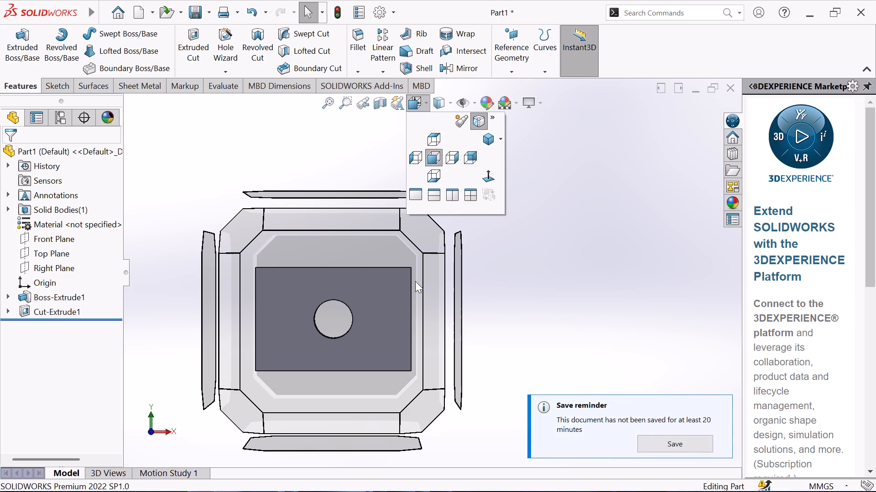
left_click(502, 139)
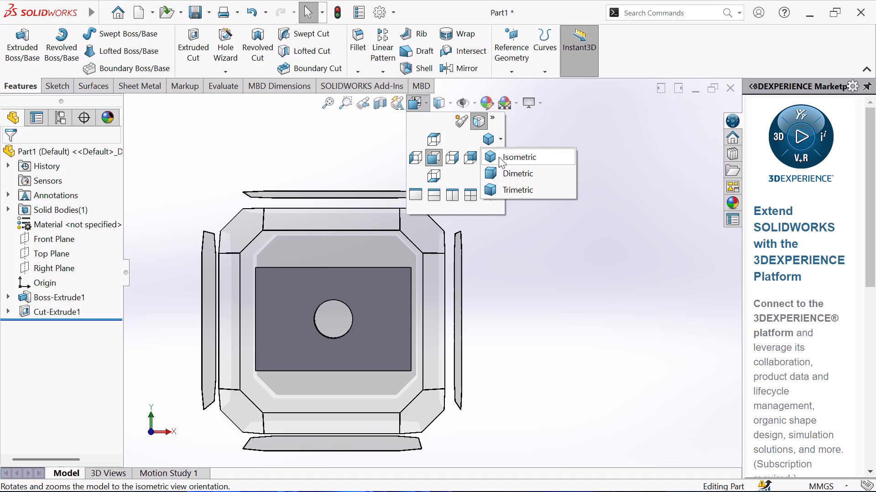
left_click(497, 187)
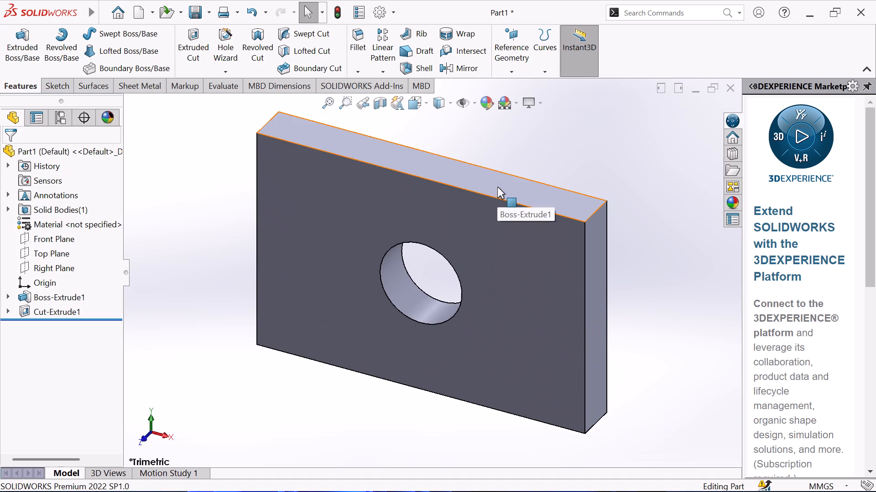
left_click(451, 103)
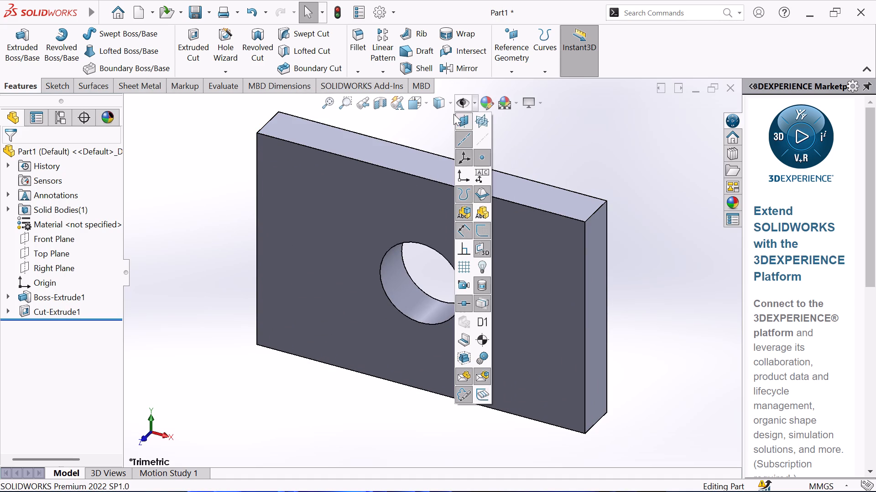
left_click(427, 103)
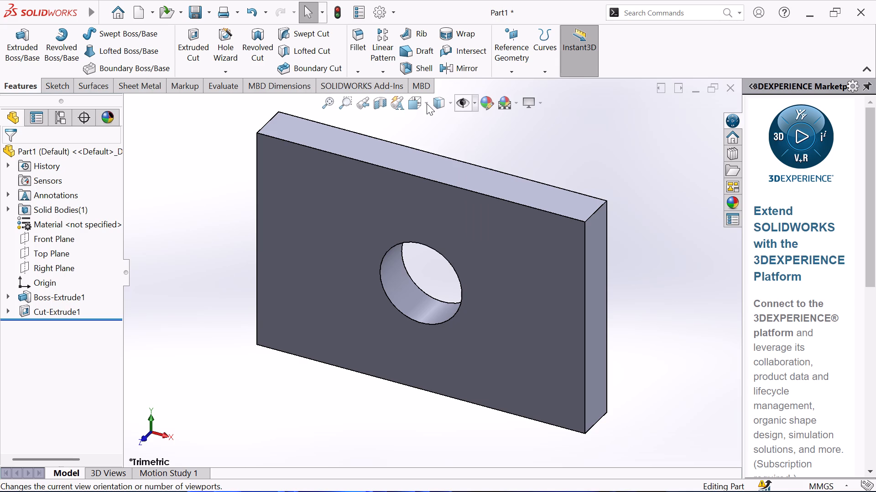
left_click(427, 103)
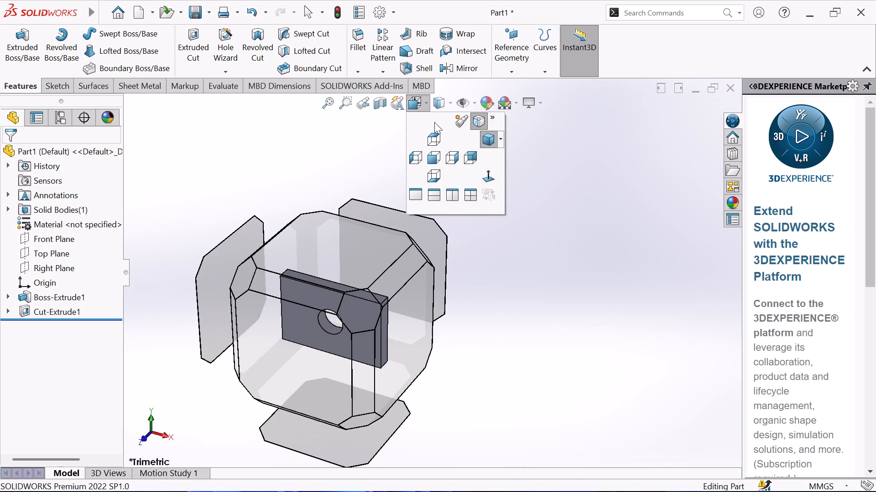
left_click(502, 138)
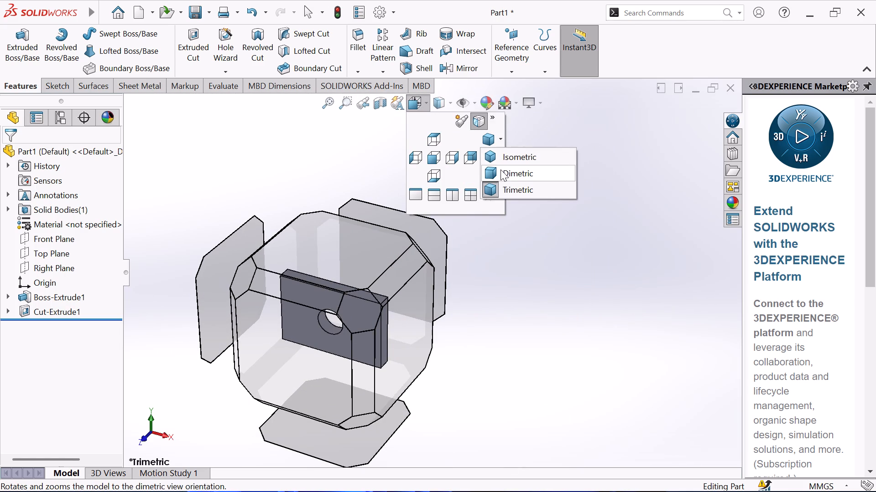
left_click(501, 169)
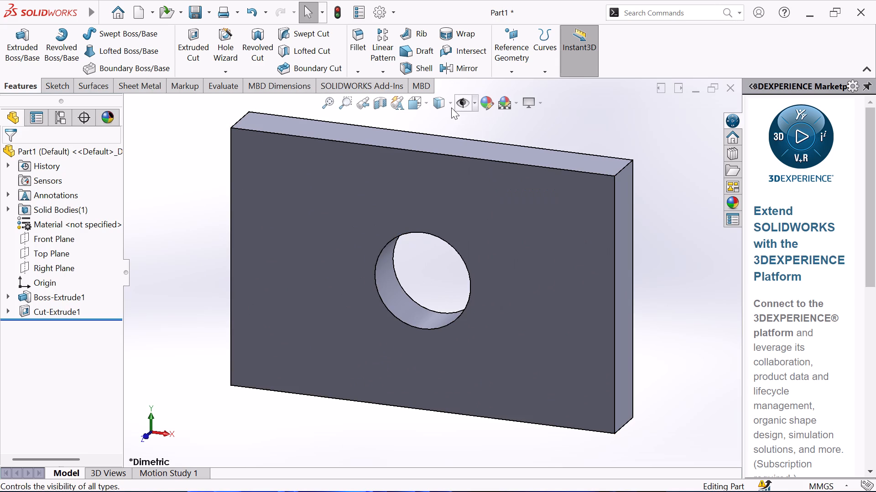
left_click(425, 103)
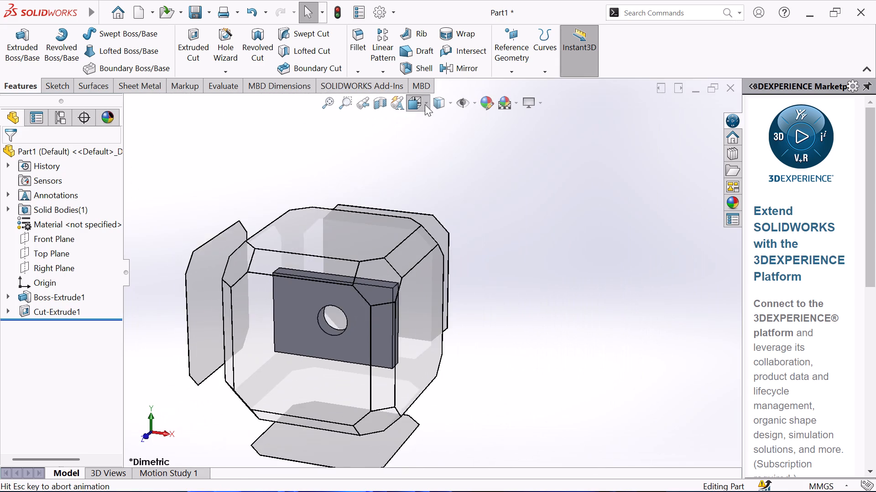
left_click(501, 139)
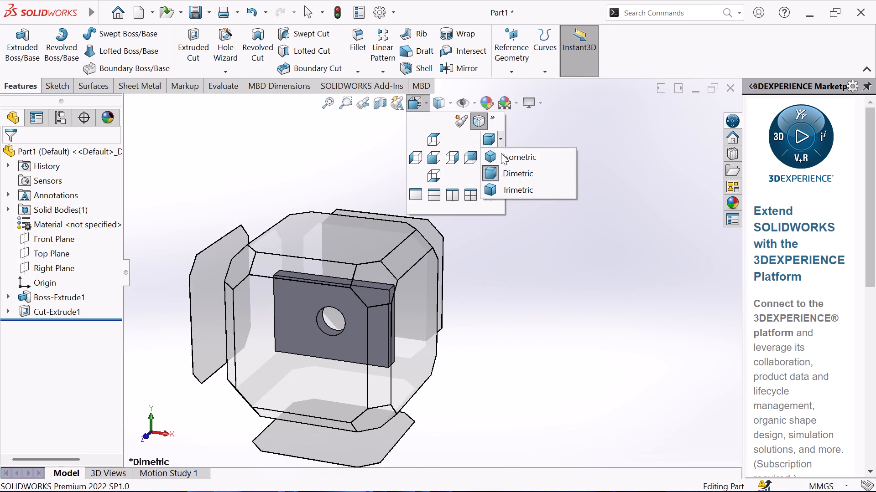
left_click(502, 156)
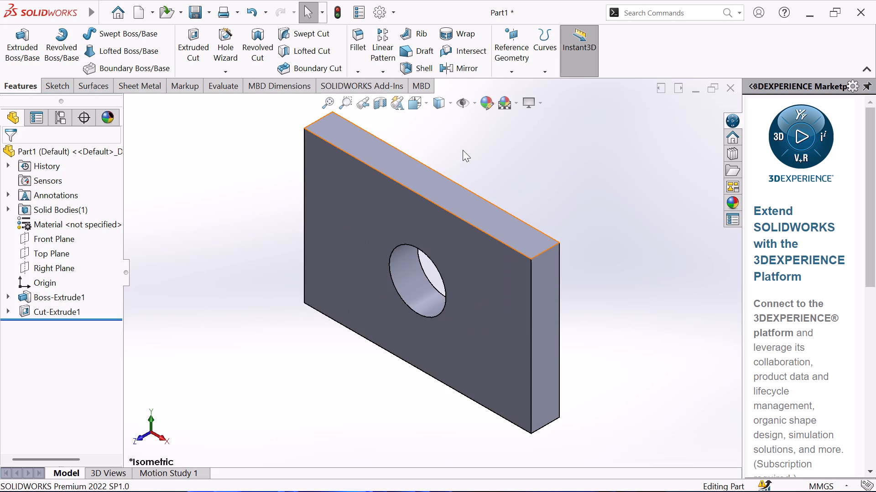
left_click(426, 100)
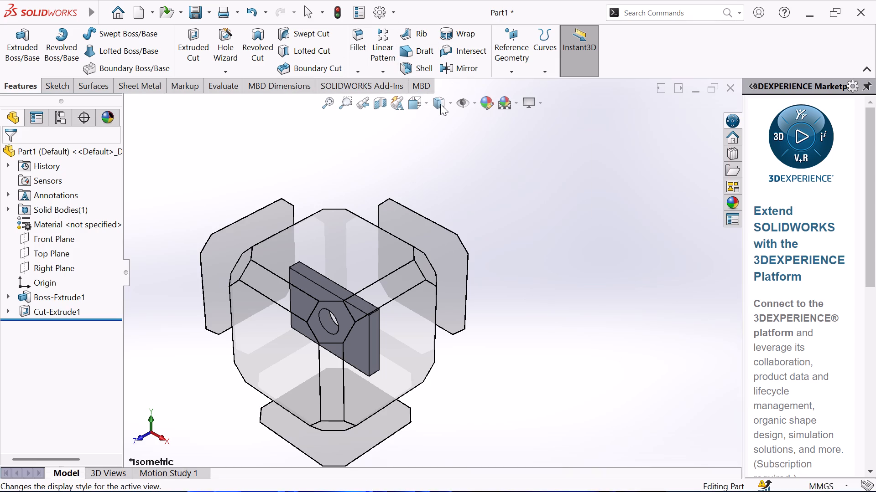
left_click(427, 97)
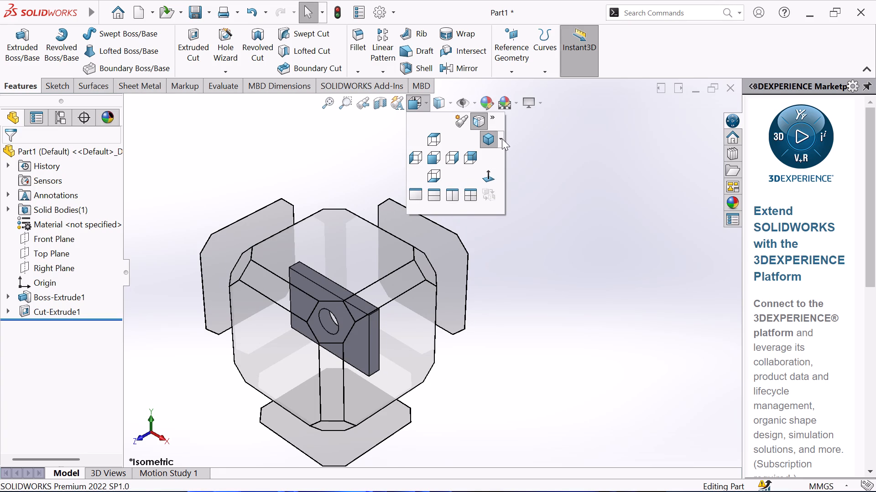
left_click(296, 354)
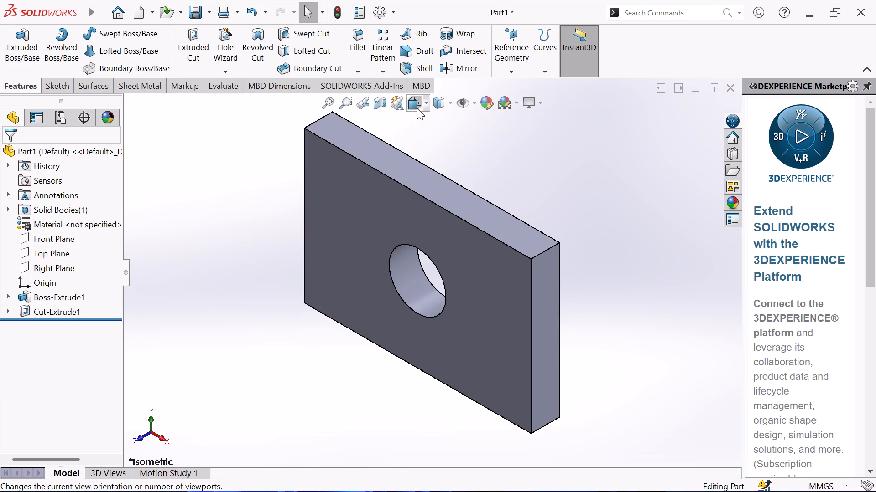
Start a new sketch on the block's large front face, opposite the face lying on the Front Plane.
left_click(354, 246)
left_click(405, 213)
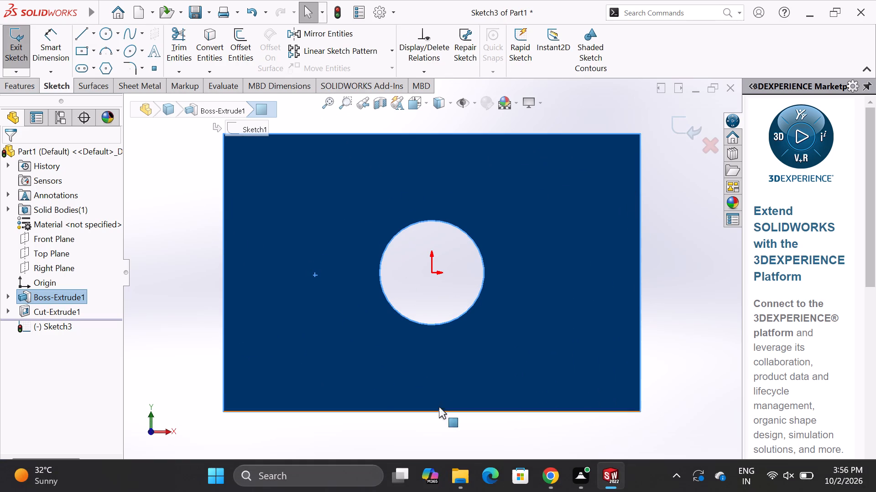
left_click(188, 293)
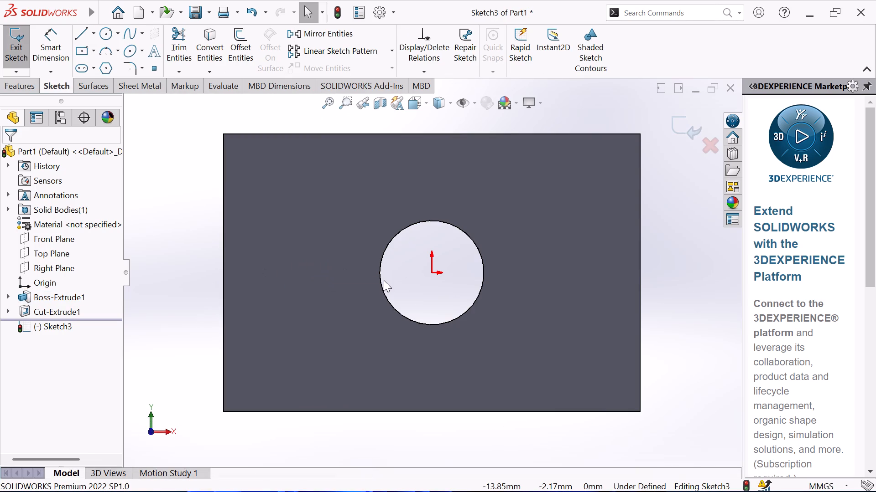
Sketch two concentric circles centred on the origin around the hole, with radii of about 28 mm and 20 mm.
scroll(395, 282, "up", 3)
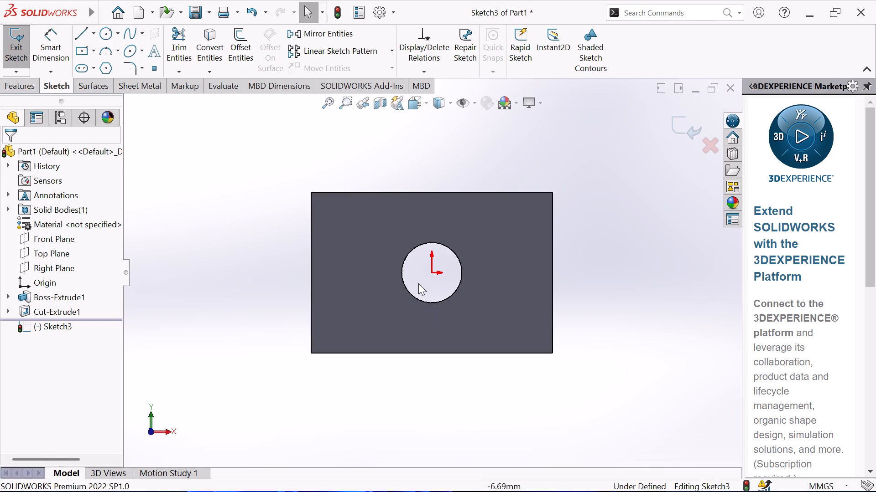
scroll(418, 282, "up", 1)
scroll(463, 254, "down", 1)
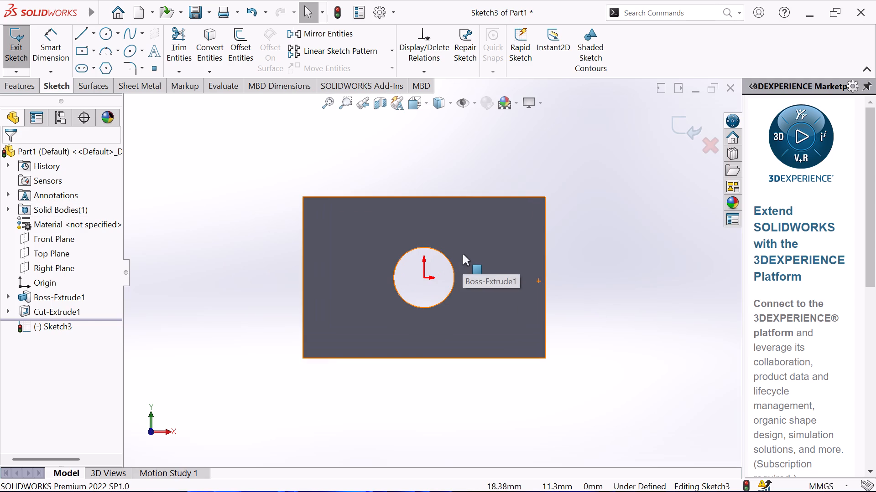
scroll(464, 254, "down", 1)
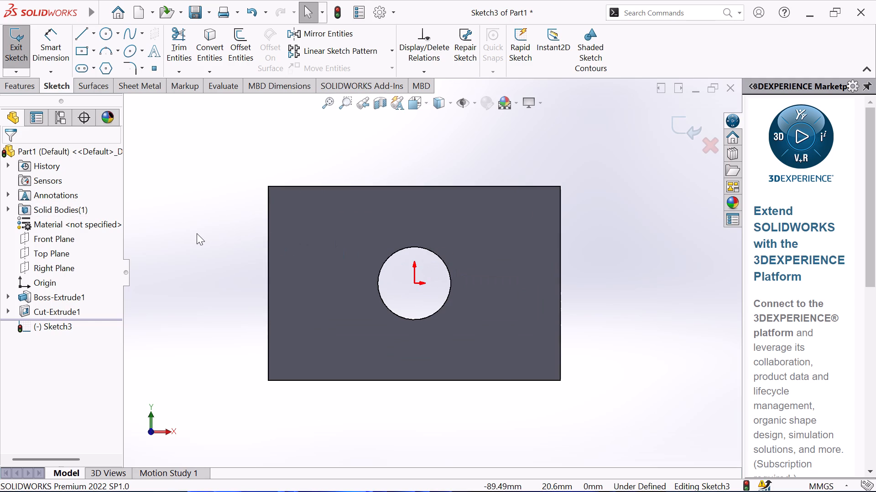
scroll(197, 233, "up", 1)
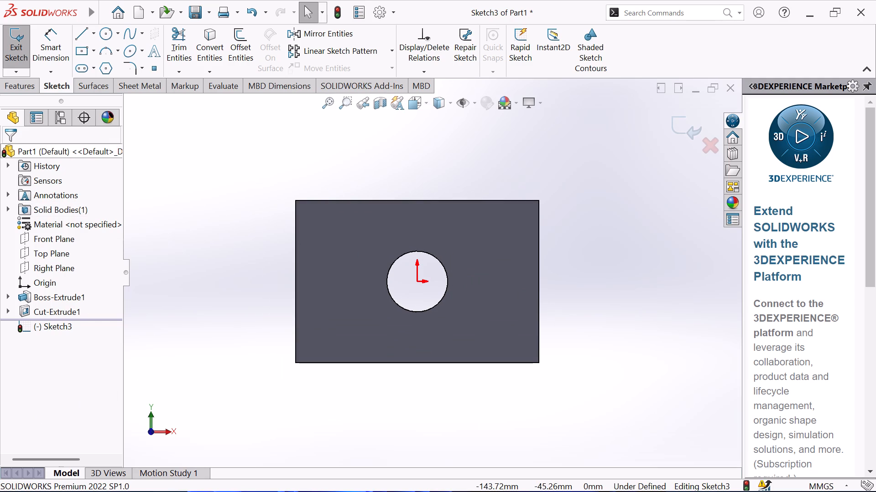
left_click(106, 35)
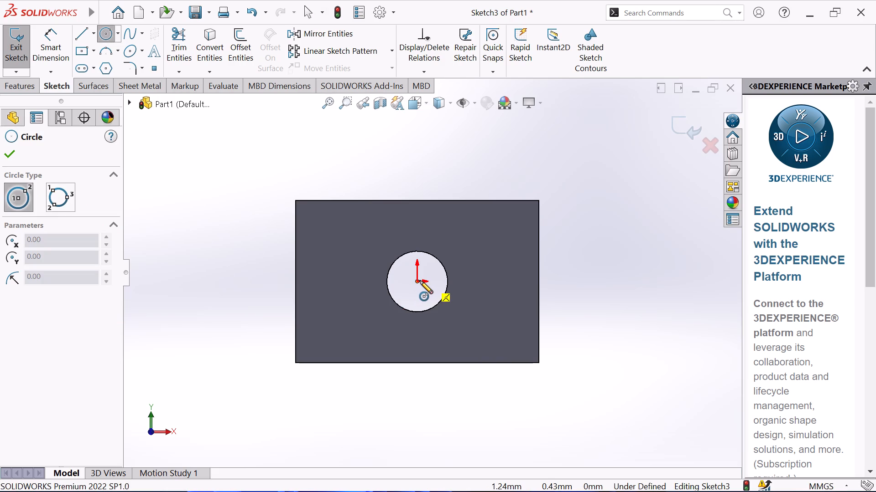
left_click(420, 281)
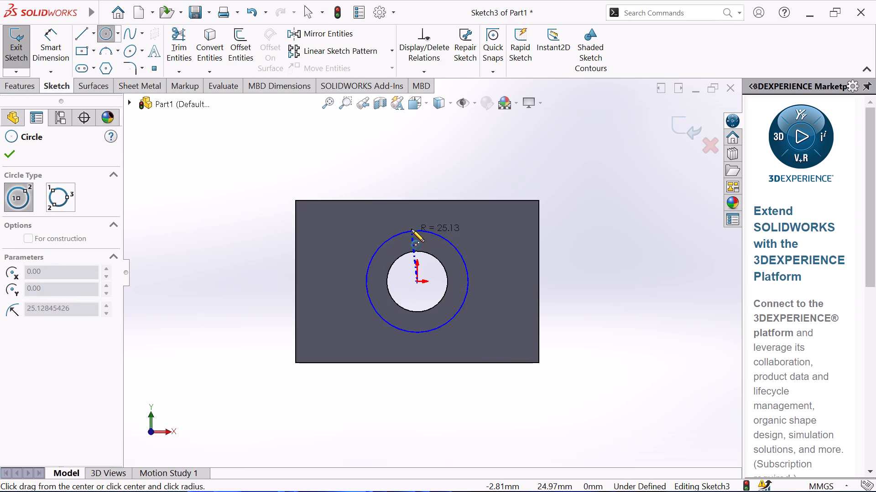
left_click(412, 225)
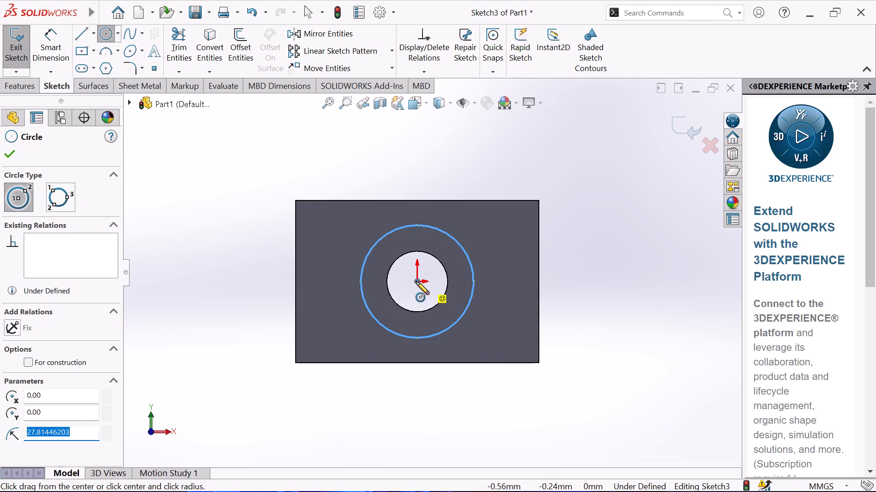
left_click(416, 281)
left_click(417, 241)
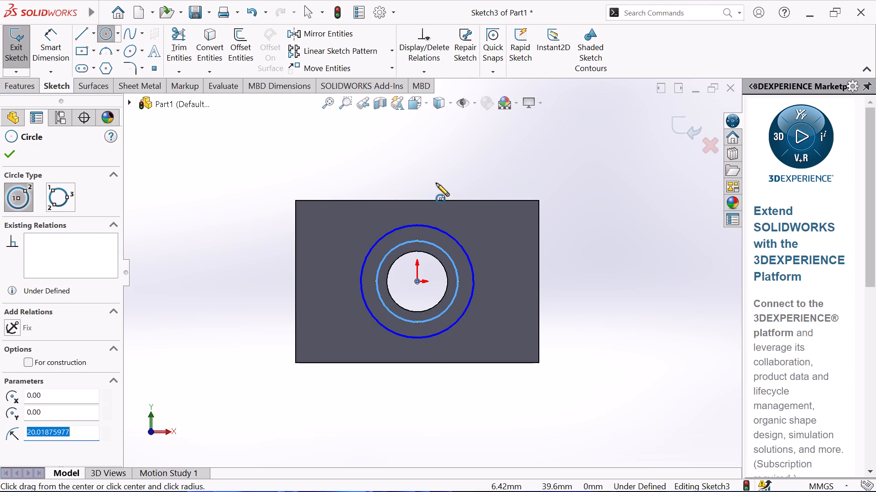
right_click(443, 169)
left_click(479, 179)
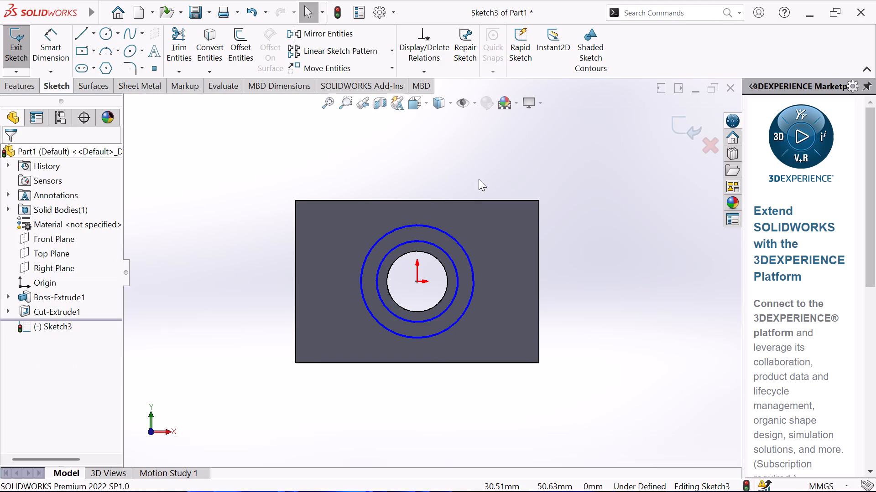
Dimension the outer sketch circle's diameter and set it to 80 mm.
left_click(55, 45)
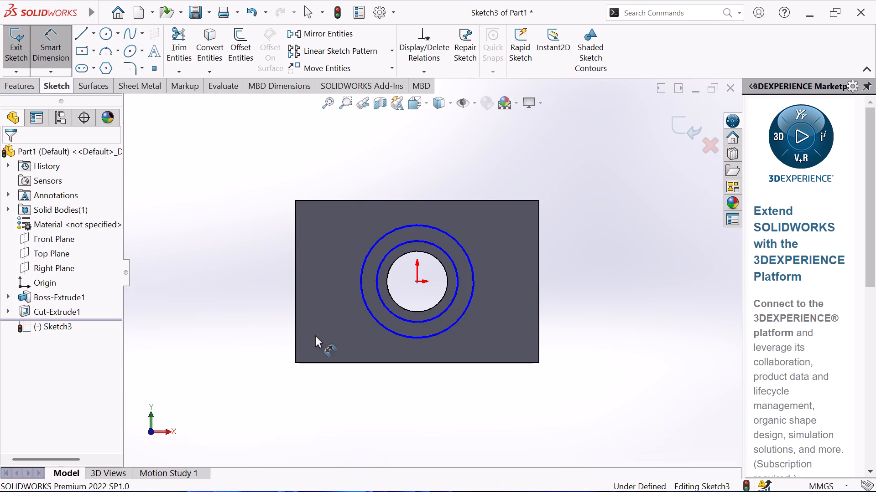
left_click(407, 339)
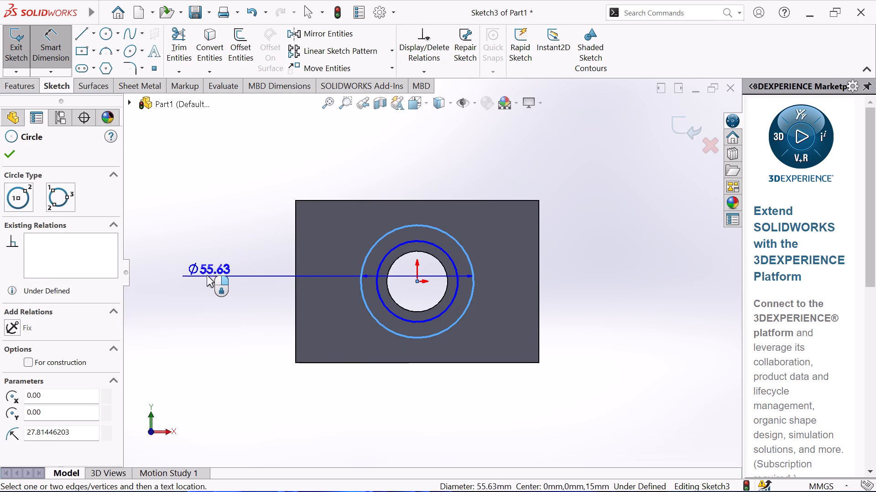
left_click(207, 275)
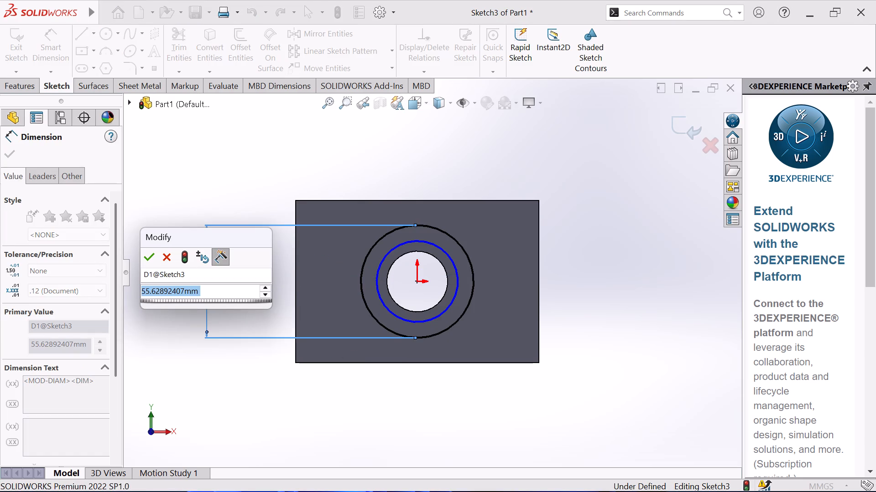
type("80")
key("Return")
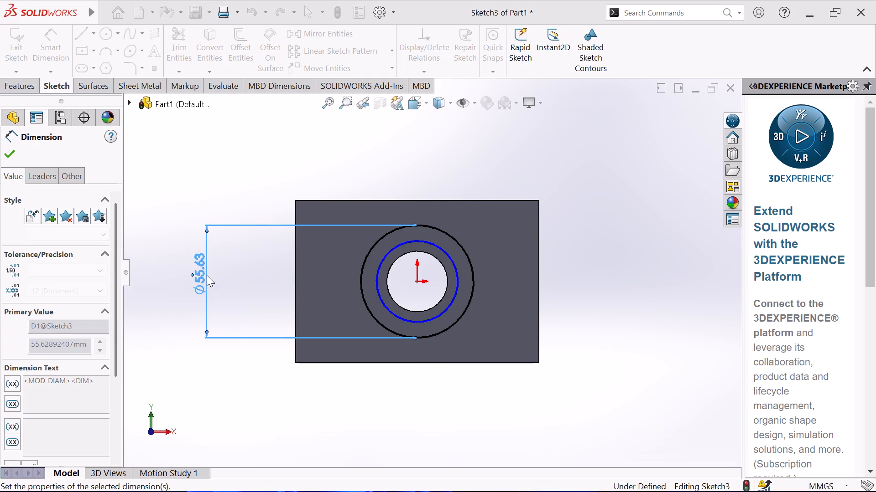
Dimension the inner sketch circle to a diameter of 60 mm and finish dimensioning.
left_click(435, 315)
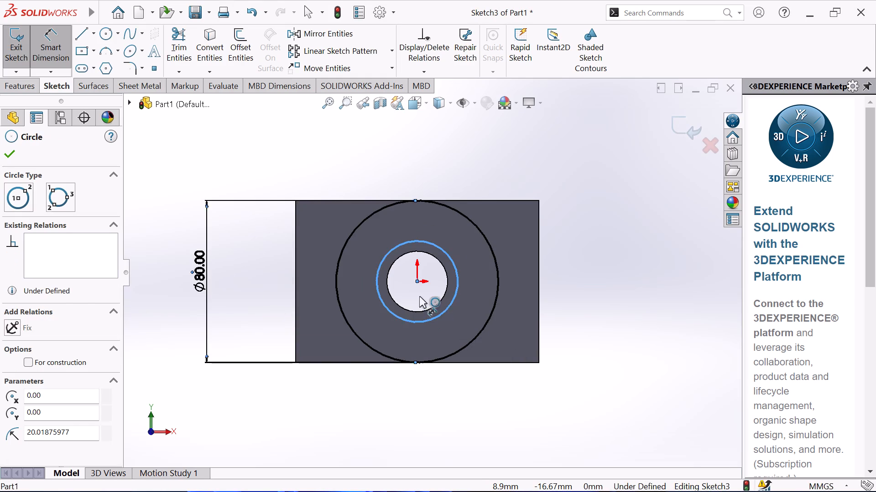
left_click(250, 274)
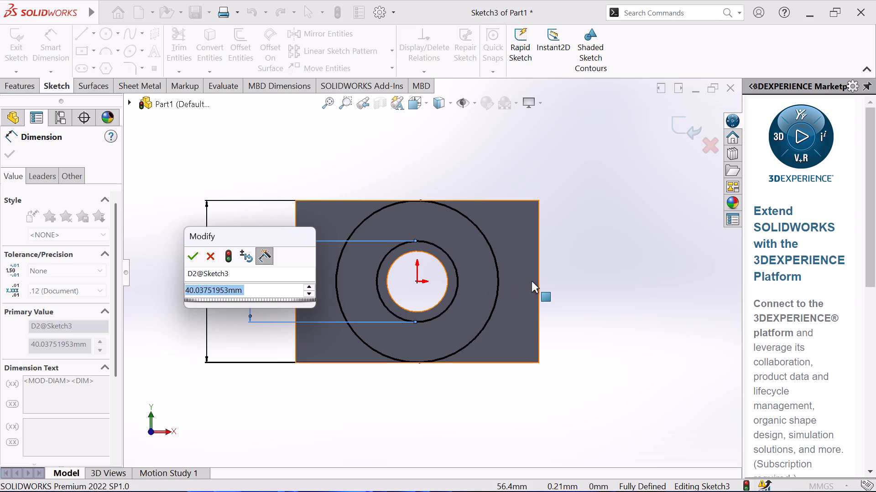
type("60")
key("Return")
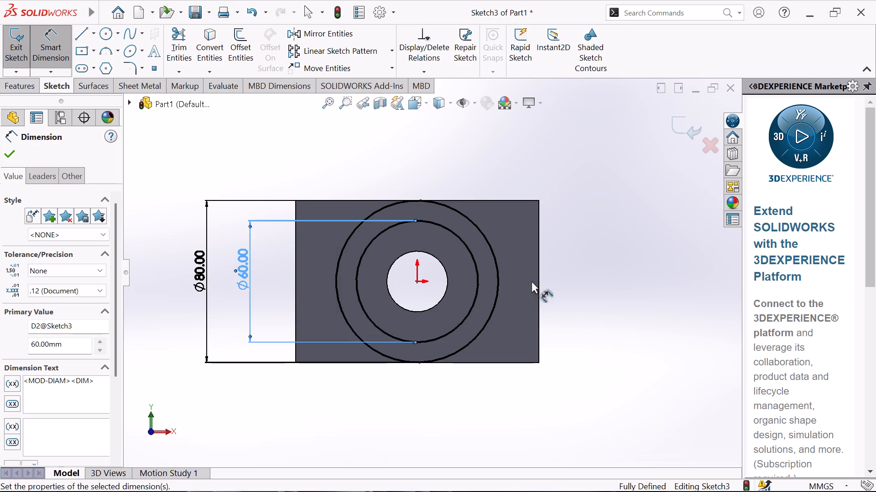
right_click(615, 263)
left_click(638, 305)
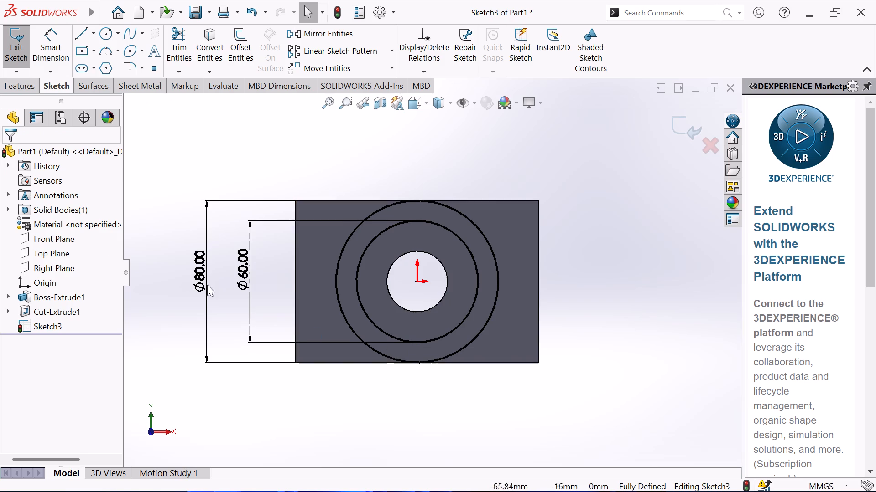
Extrude the ring between the two circles as a blind boss 20 mm outward from the block's face, merged with the block.
left_click(28, 85)
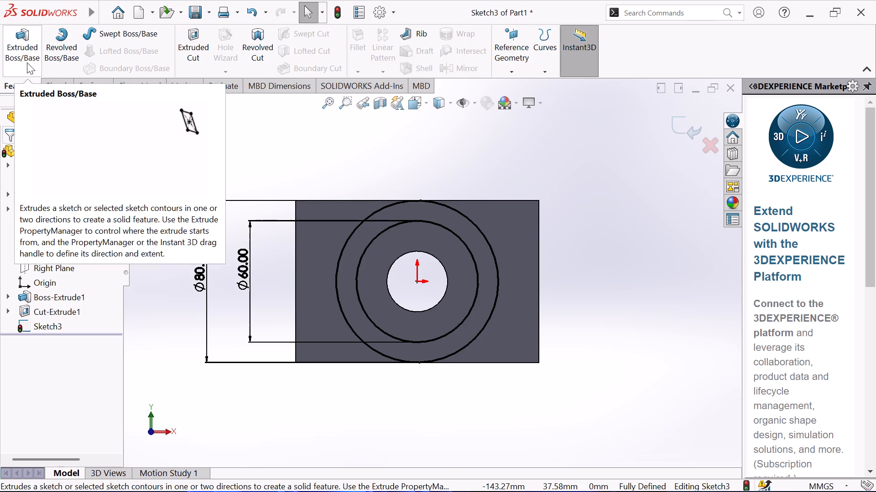
left_click(26, 58)
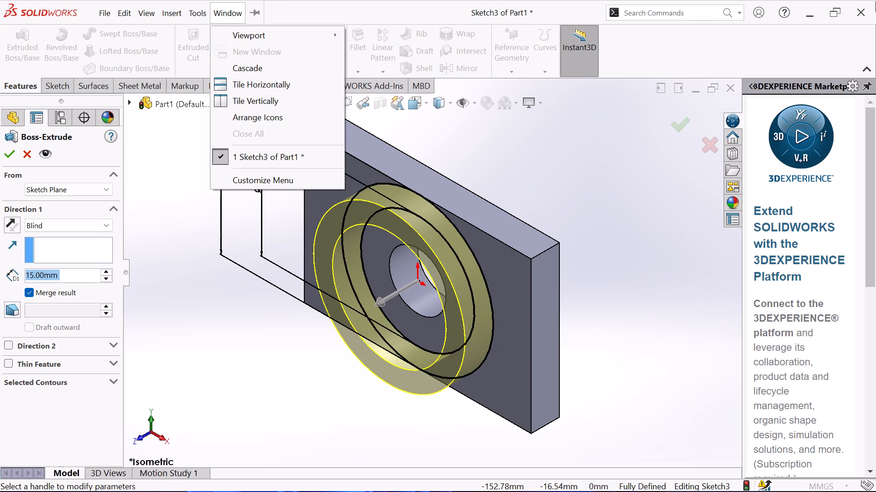
left_click(594, 196)
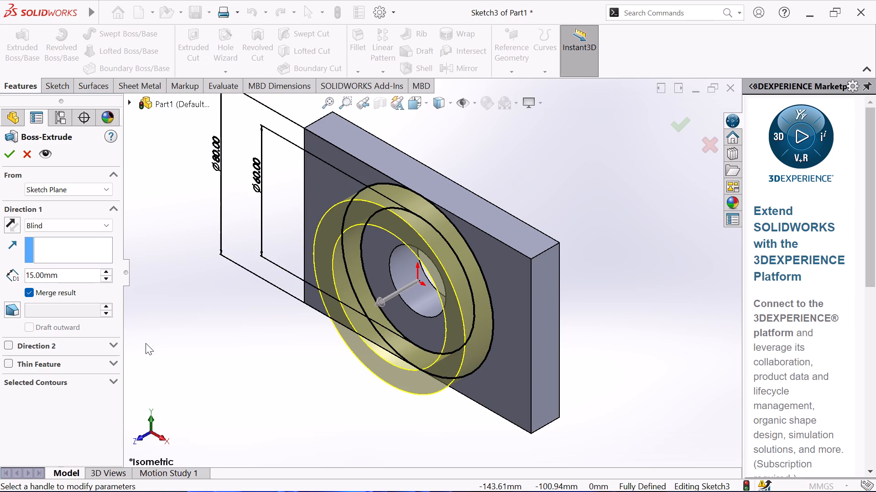
double_click(85, 276)
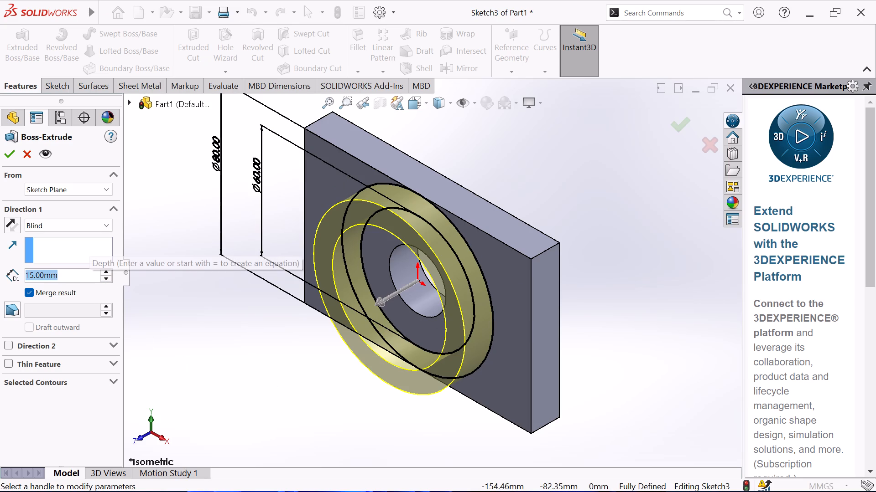
key("2")
key("0")
key("Return")
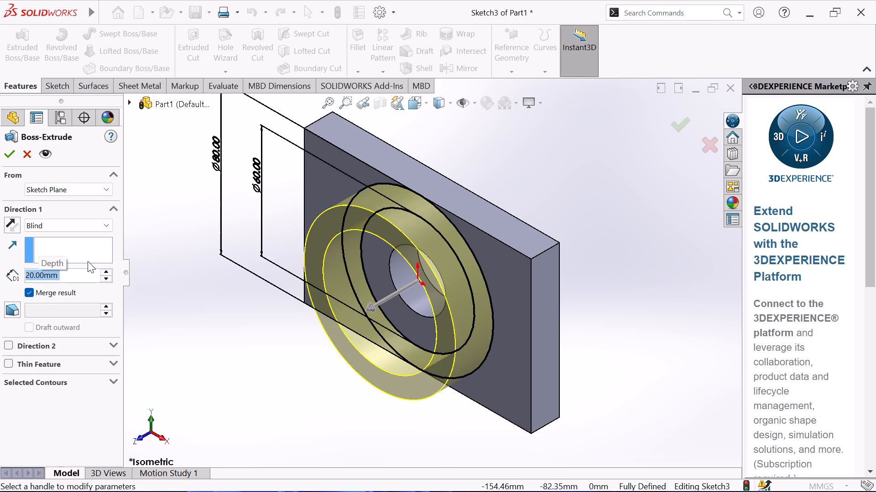
scroll(379, 329, "up", 2)
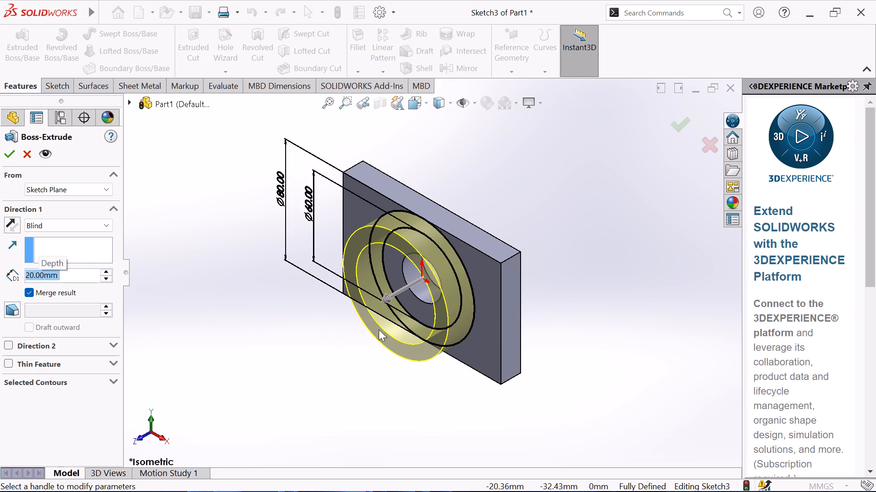
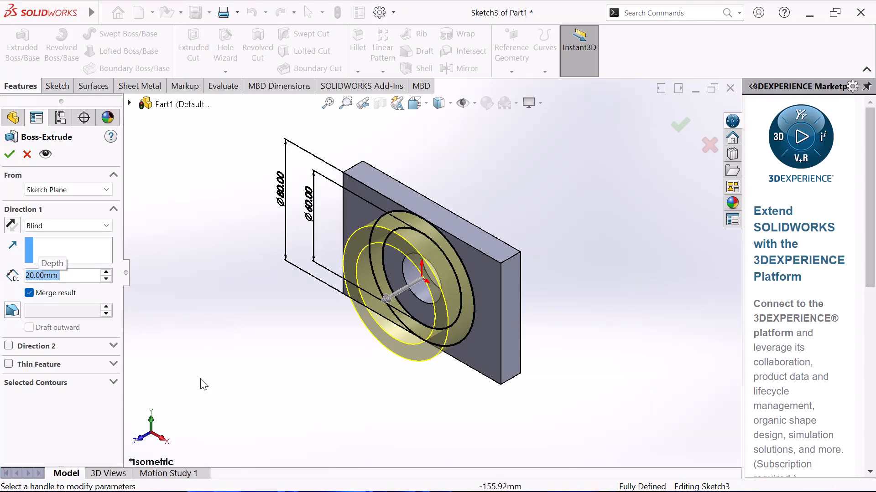
Finish the 20 mm blind extrusion of the ring on the block's face.
left_click(12, 162)
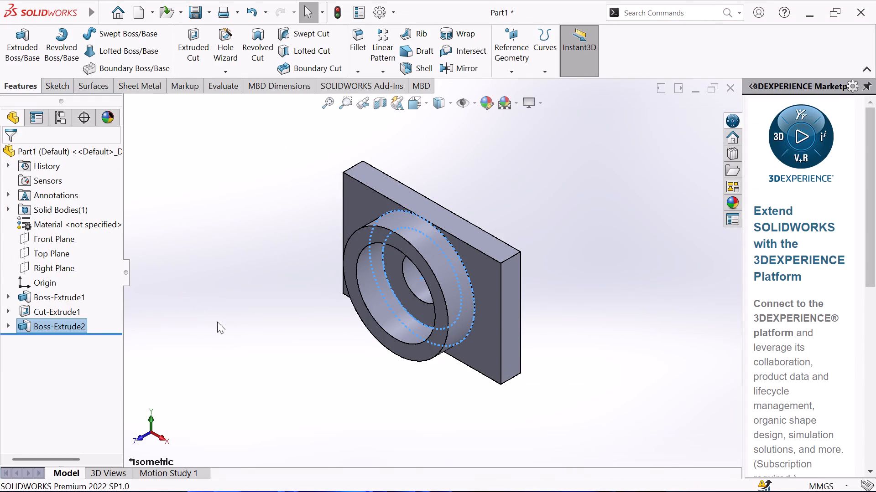
left_click(229, 330)
Start a sketch on the recessed annular face inside the ring boss and convert the face's outline into sketch geometry.
middle_click_drag(247, 324, 285, 220)
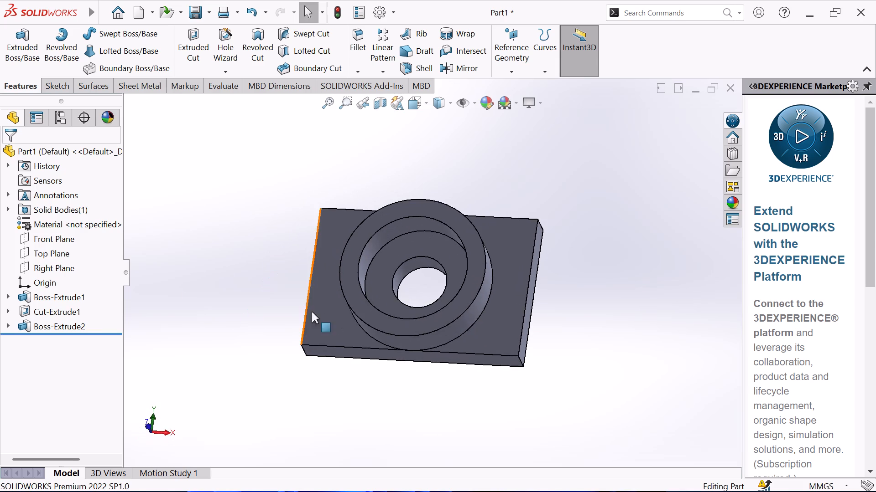
middle_click_drag(307, 314, 308, 236)
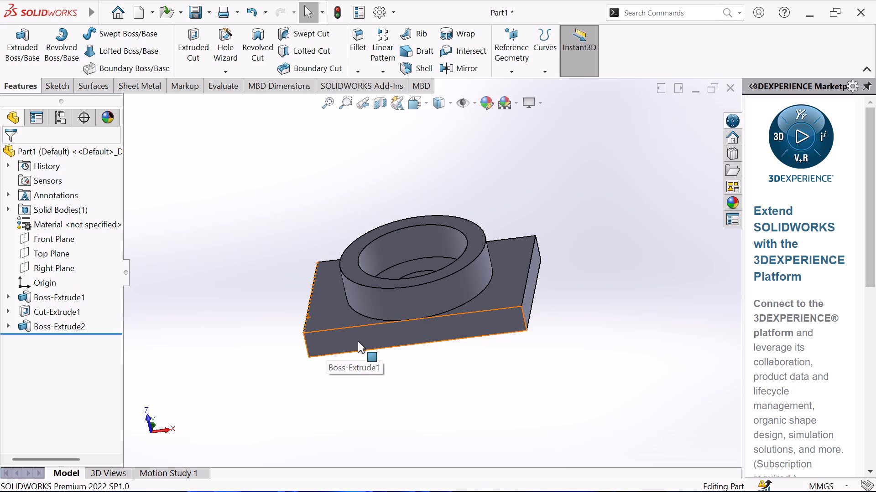
middle_click_drag(453, 376, 498, 483)
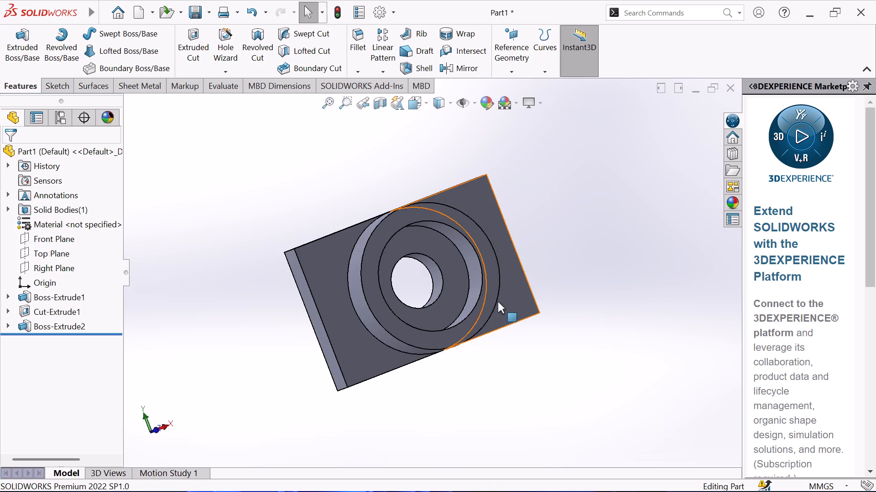
middle_click_drag(594, 240, 569, 155)
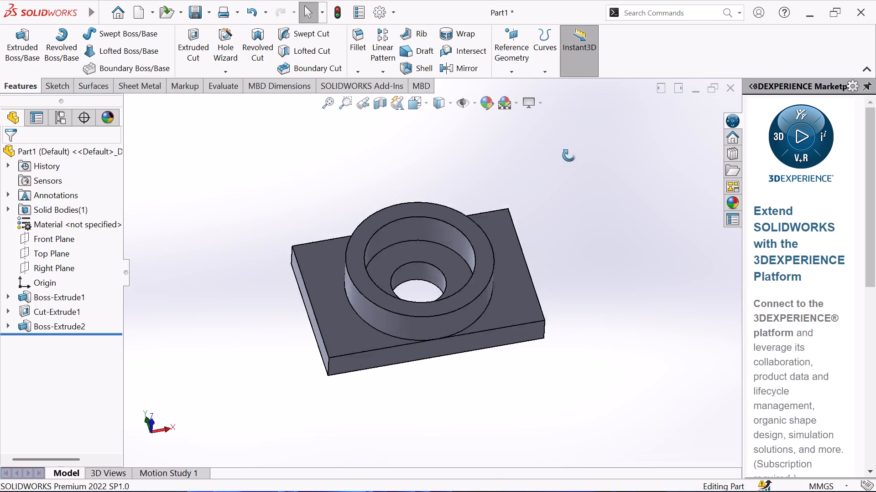
middle_click_drag(569, 155, 563, 133)
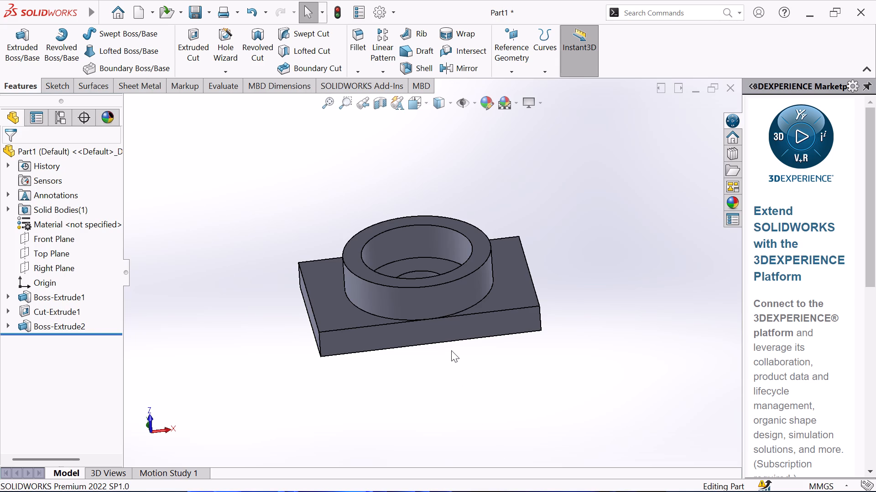
scroll(451, 350, "down", 2)
middle_click_drag(451, 350, 453, 392)
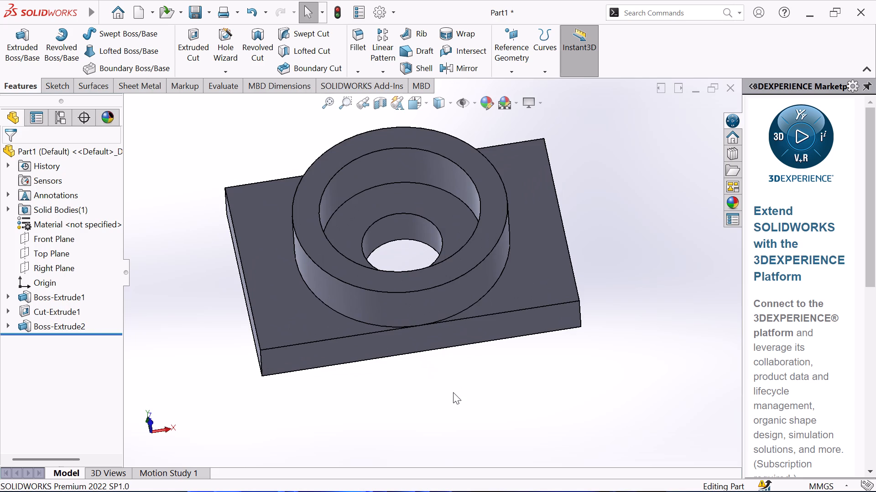
left_click(458, 223)
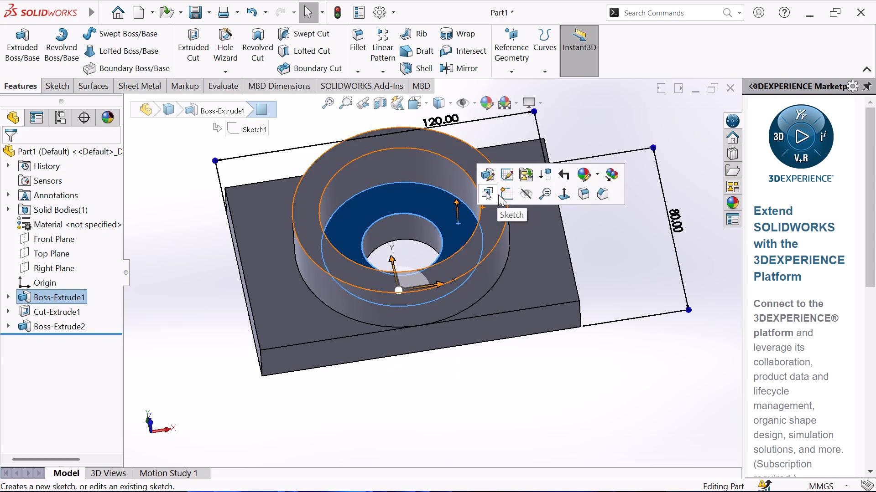
left_click(502, 192)
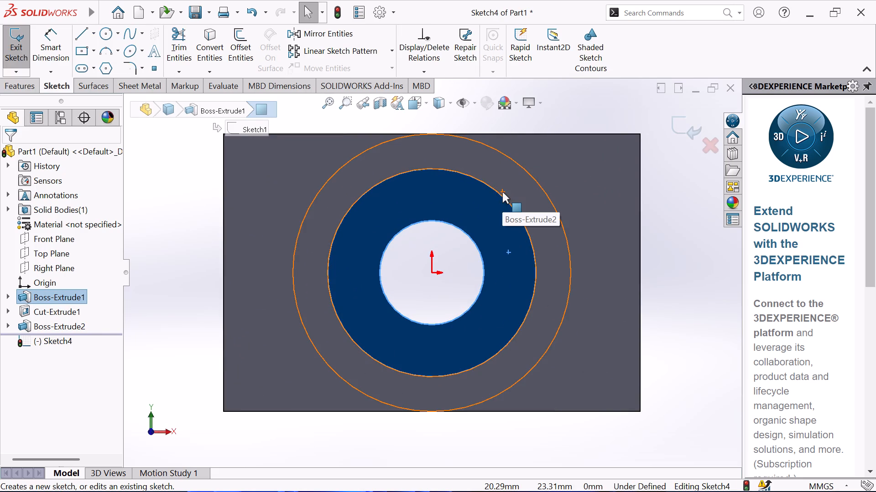
scroll(460, 246, "up", 2)
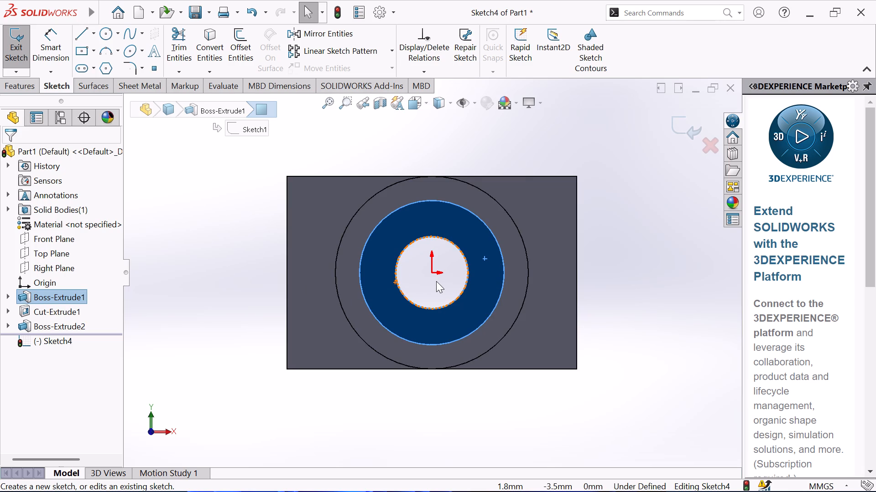
scroll(454, 278, "up", 1)
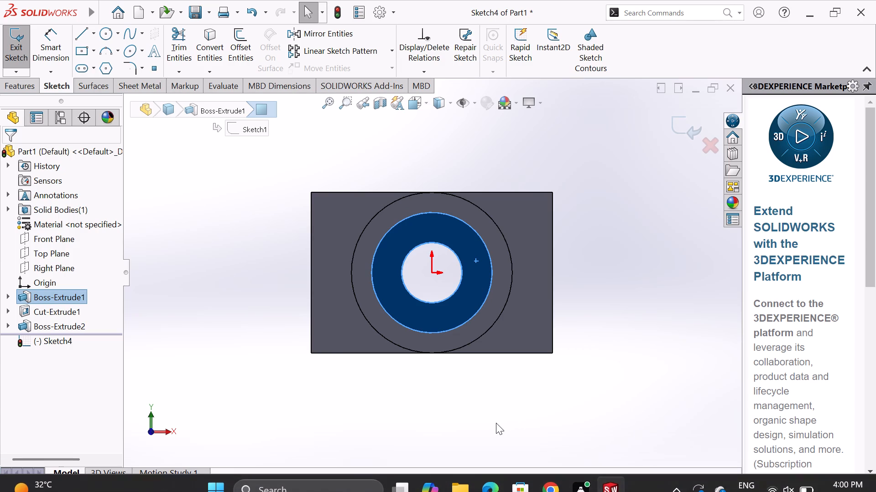
scroll(472, 345, "up", 1)
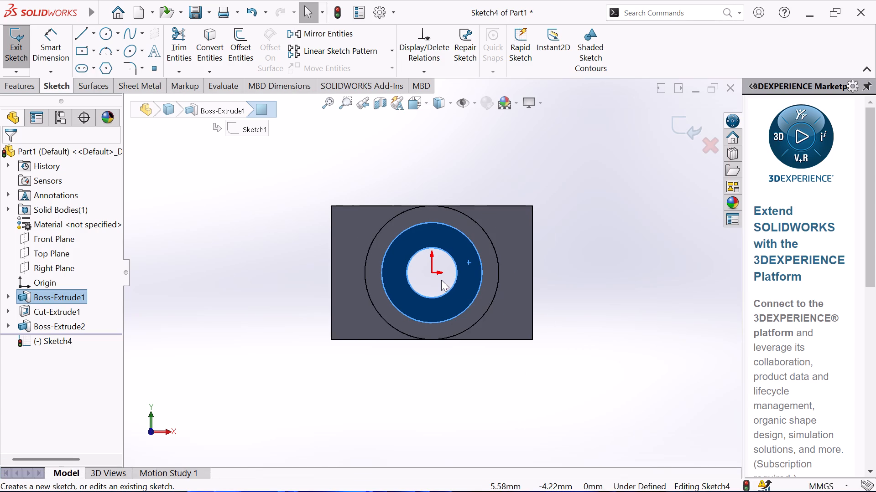
scroll(441, 280, "down", 1)
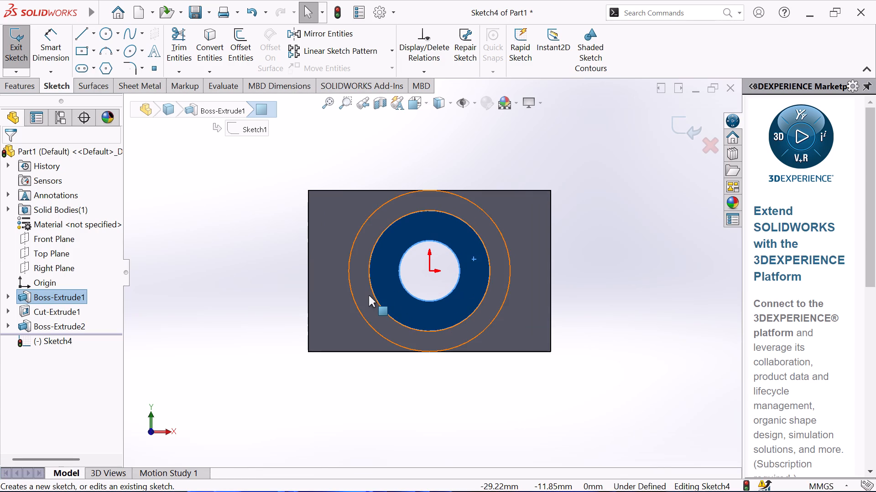
scroll(413, 274, "down", 1)
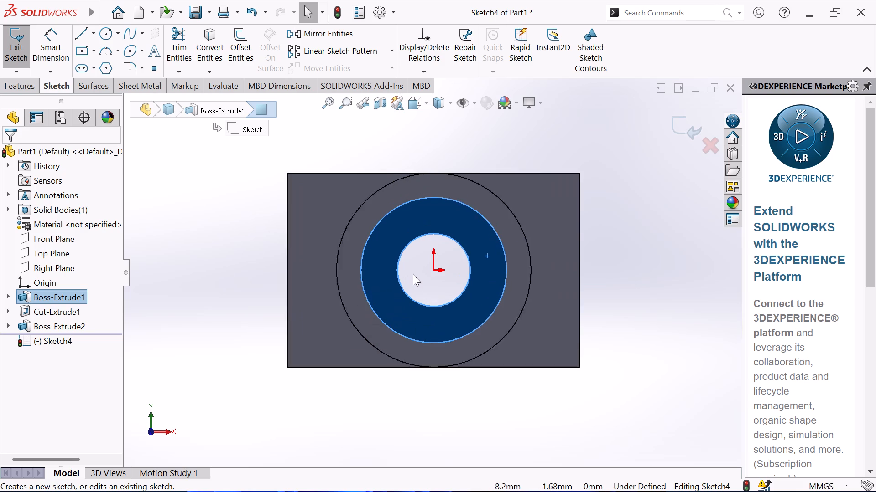
scroll(413, 274, "down", 1)
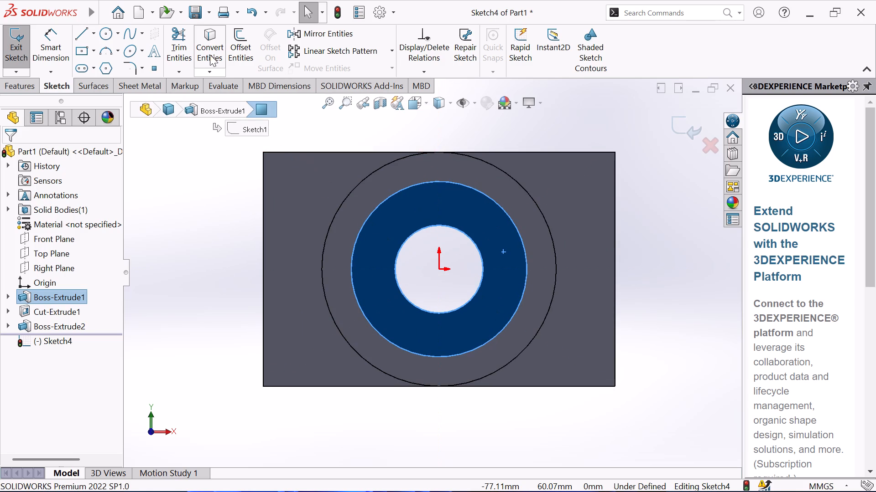
left_click(210, 55)
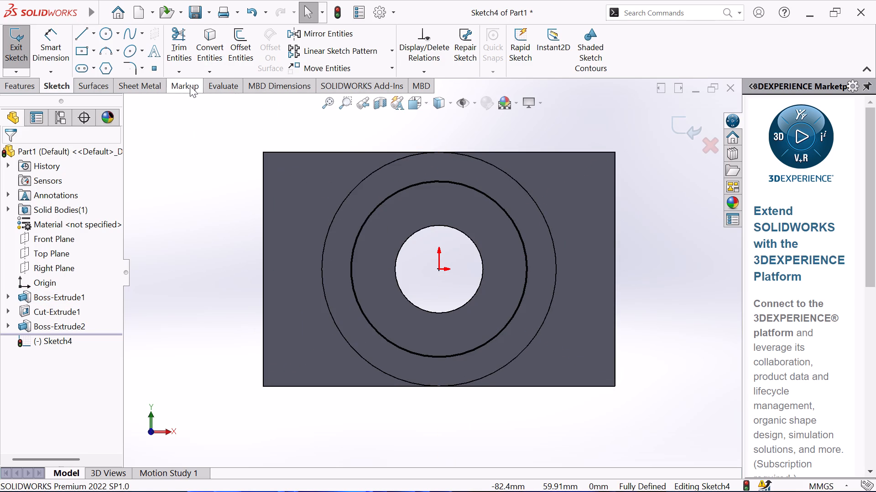
Sketch a circle of radius 15 mm centred on the origin, coinciding with the central hole's edge.
left_click(105, 37)
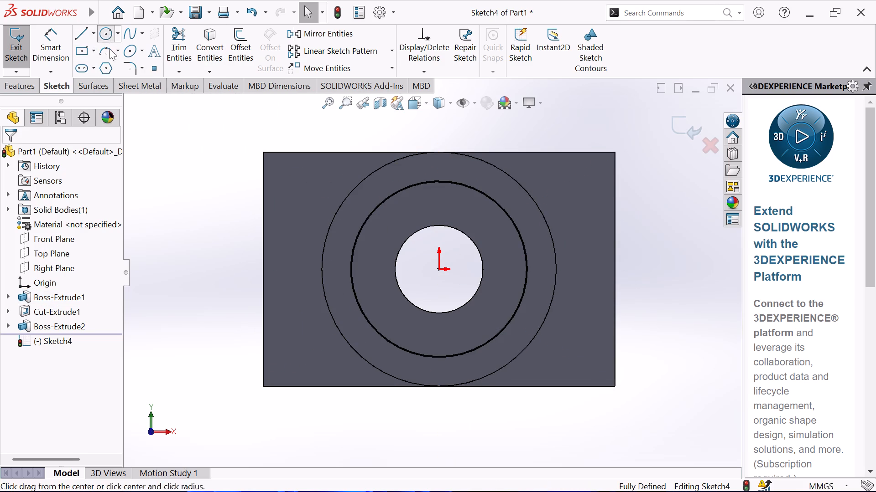
left_click(438, 270)
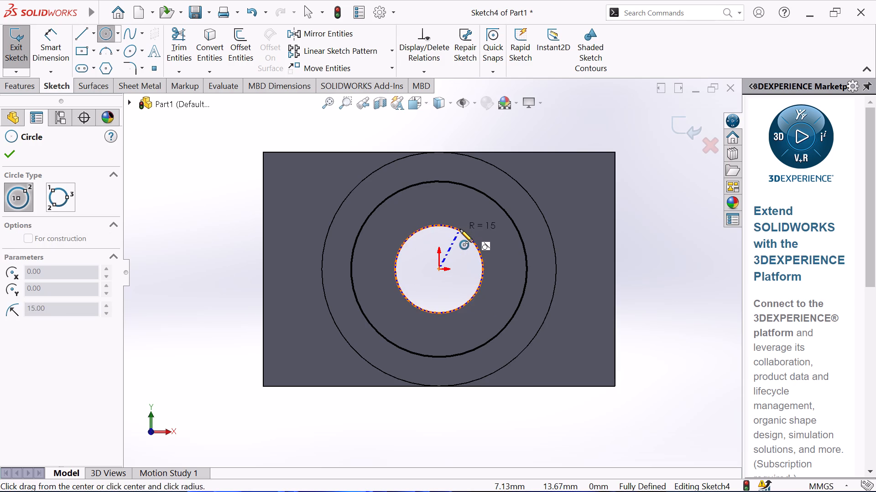
left_click(460, 229)
right_click(683, 190)
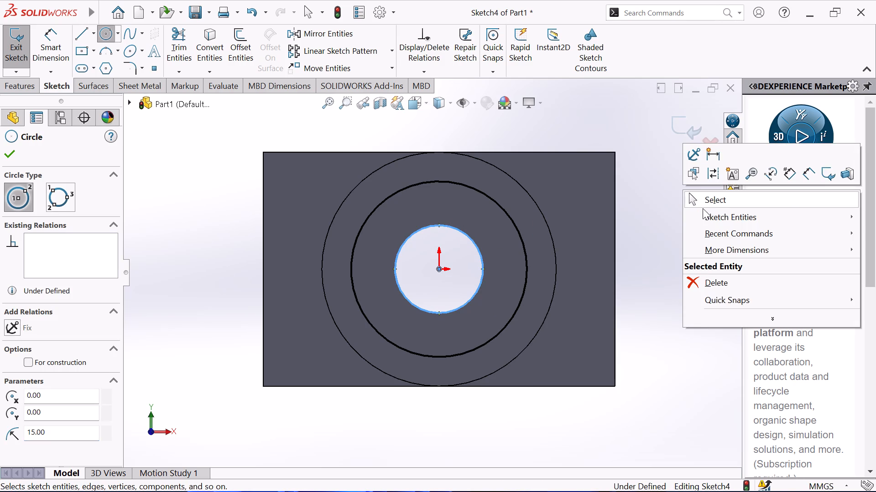
left_click(709, 200)
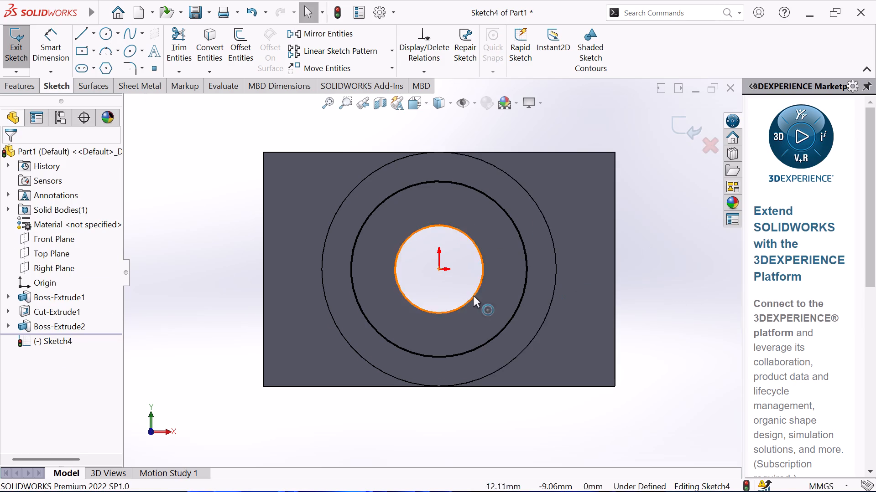
Dimension the sketched circle on the hole's edge to a diameter of 30 mm and finish dimensioning.
left_click(49, 53)
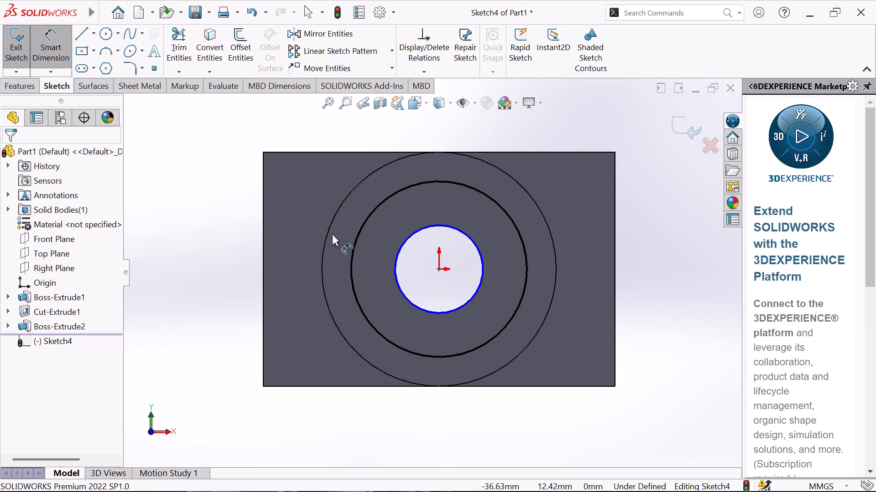
left_click(396, 275)
left_click(219, 269)
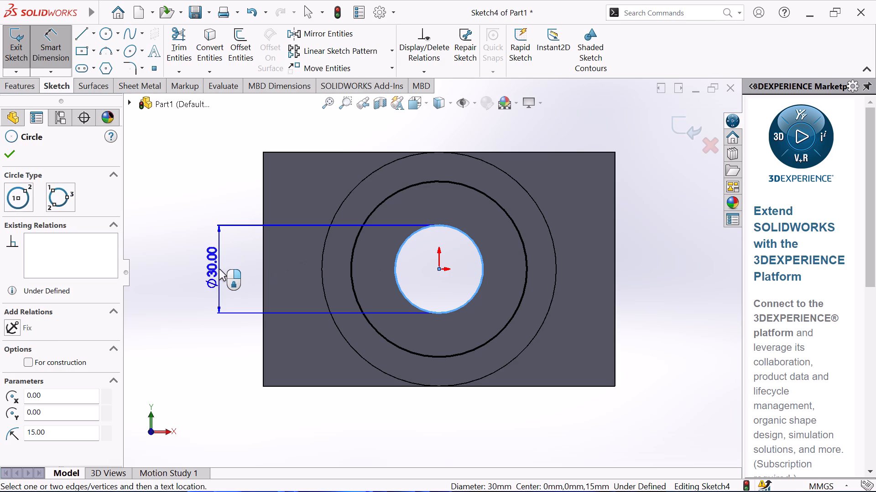
left_click(162, 249)
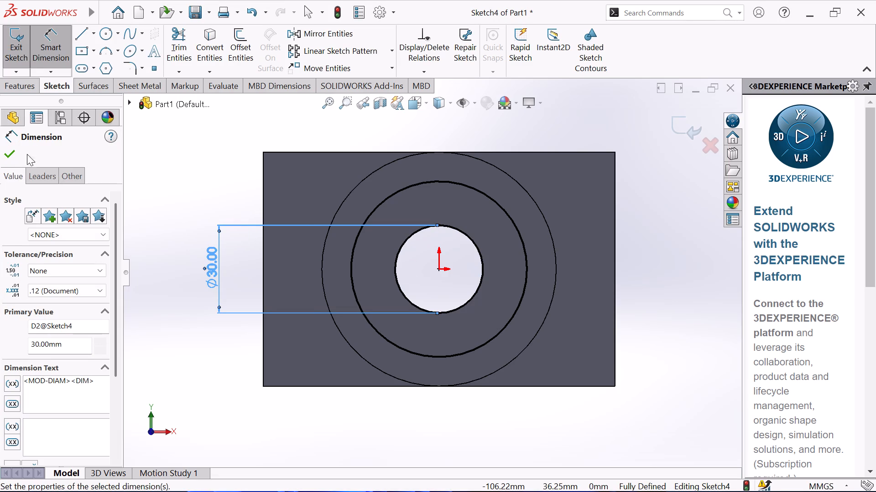
left_click(11, 154)
Extrude the area between the two sketch circles as a blind boss 5 mm outward inside the ring, merged with the part.
scroll(297, 274, "up", 3)
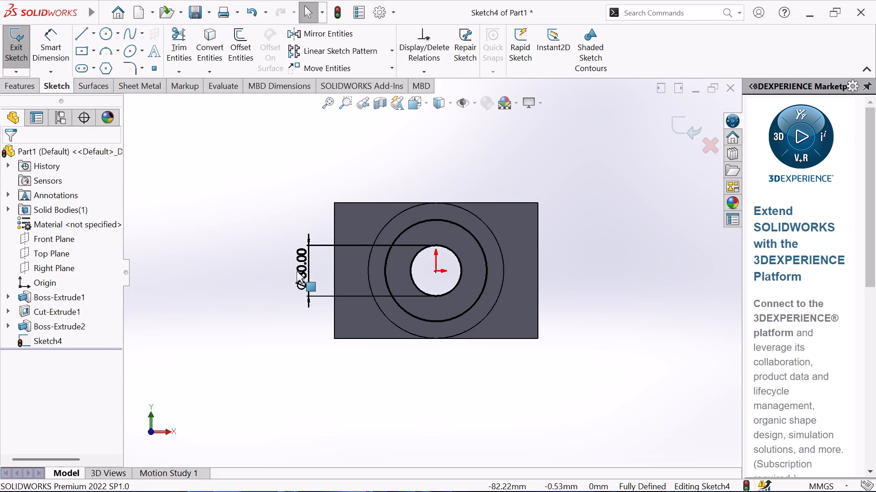
middle_click_drag(265, 288, 270, 183)
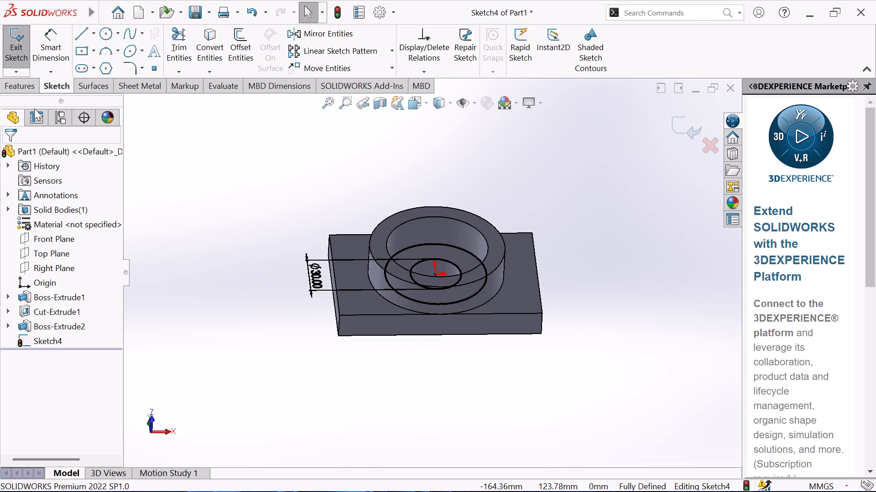
left_click(14, 84)
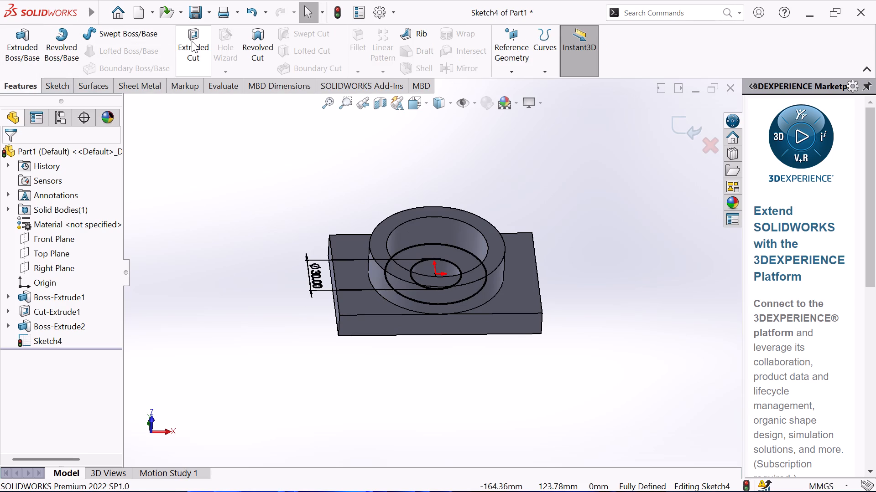
left_click(28, 43)
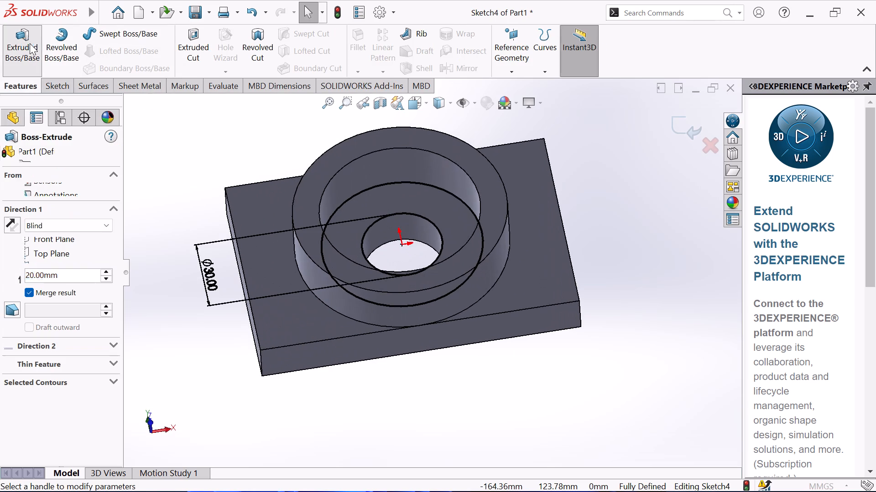
left_click(109, 282)
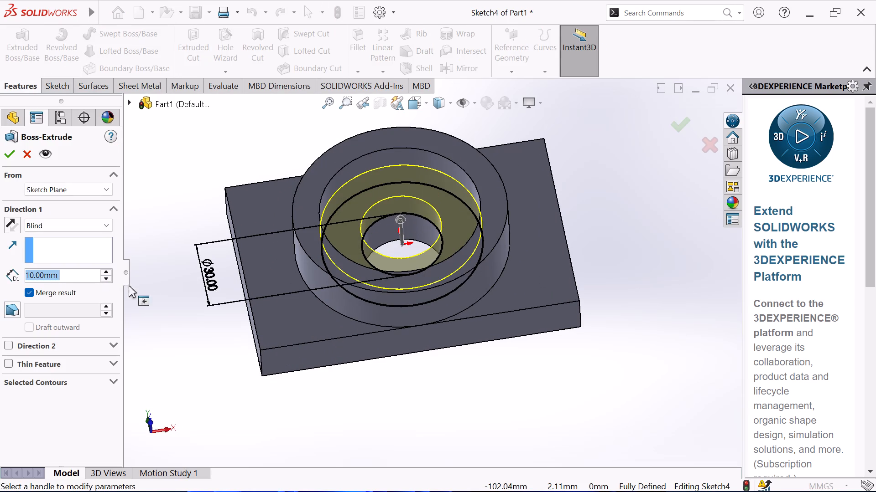
middle_click_drag(449, 280, 451, 228)
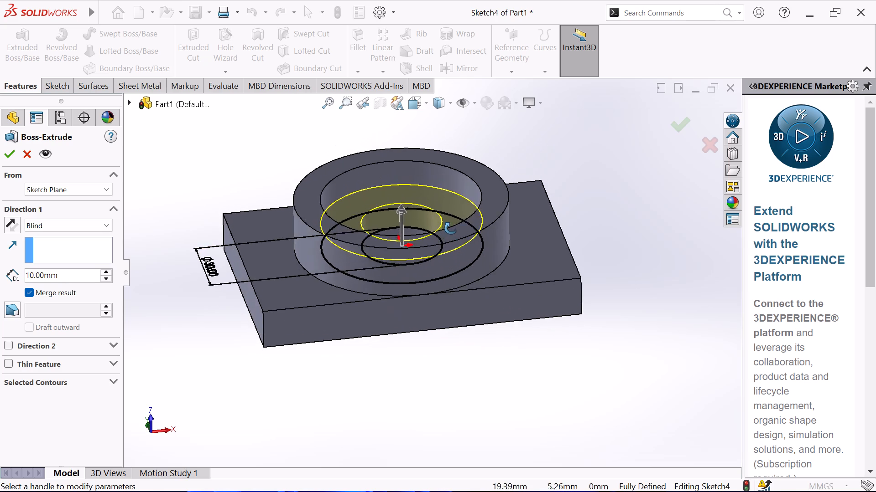
middle_click_drag(451, 228, 448, 205)
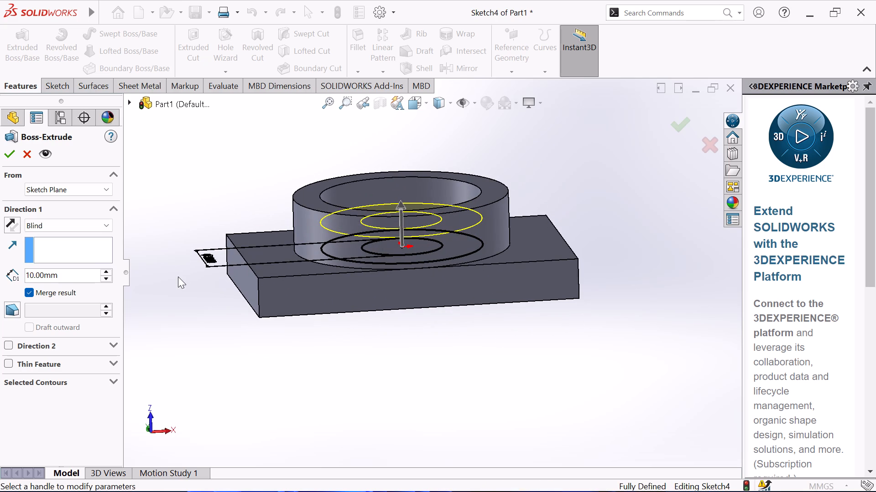
double_click(75, 272)
key("5")
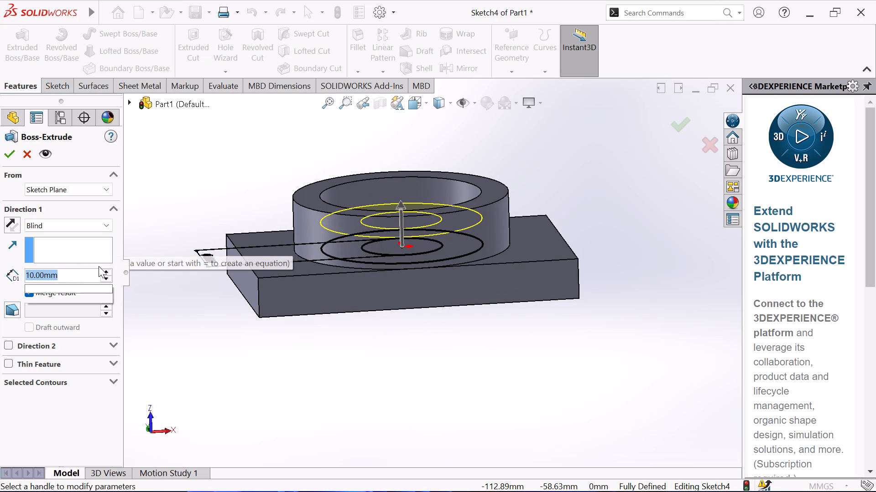
left_click(198, 297)
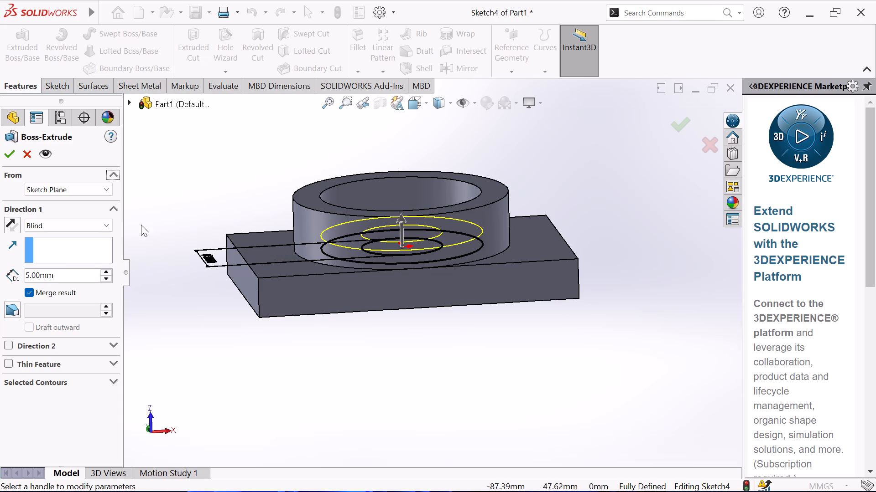
left_click(6, 150)
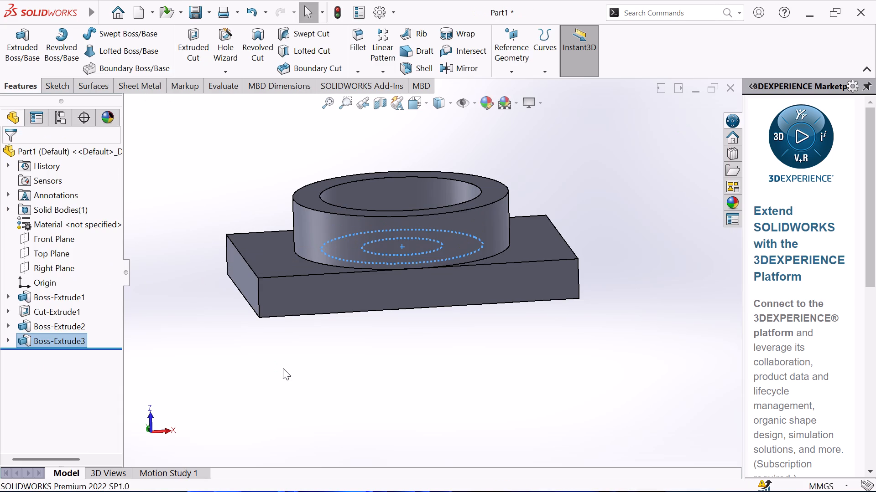
left_click(283, 368)
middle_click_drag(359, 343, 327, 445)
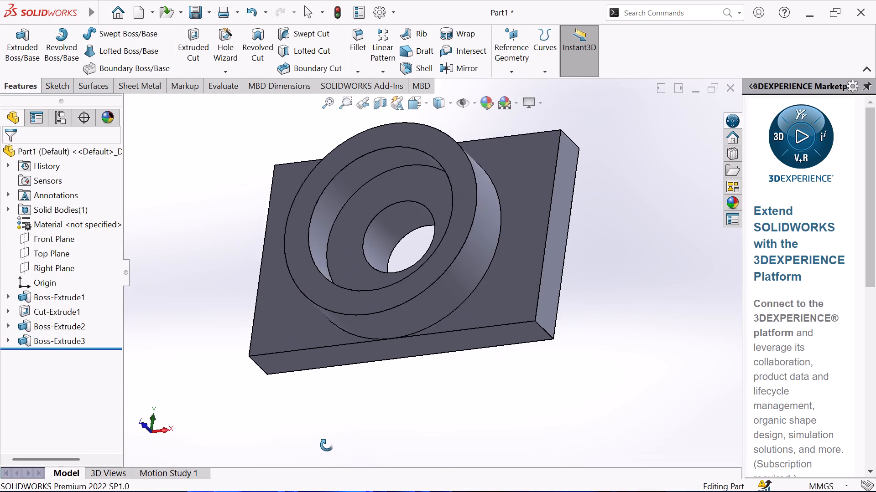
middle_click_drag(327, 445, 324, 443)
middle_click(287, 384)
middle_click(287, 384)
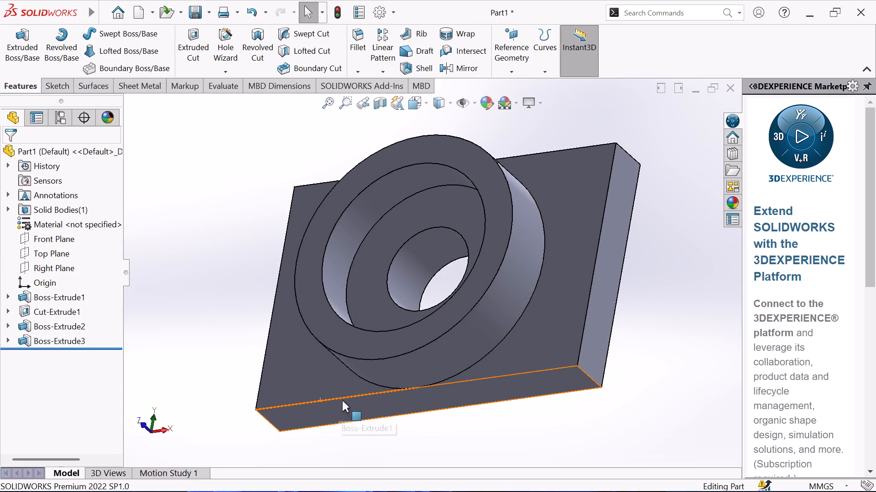
Start a section view of the part and set the Top Plane as its cutting plane.
scroll(355, 400, "down", 2)
scroll(356, 400, "up", 3)
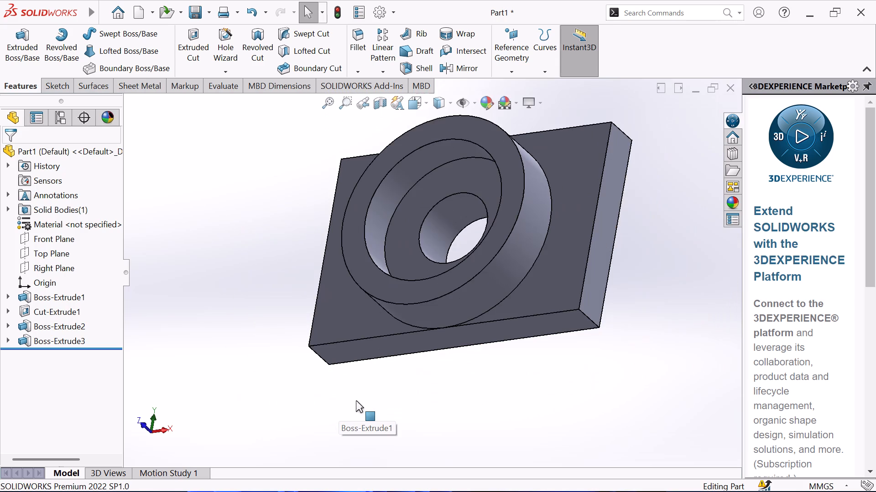
middle_click_drag(375, 436, 386, 362)
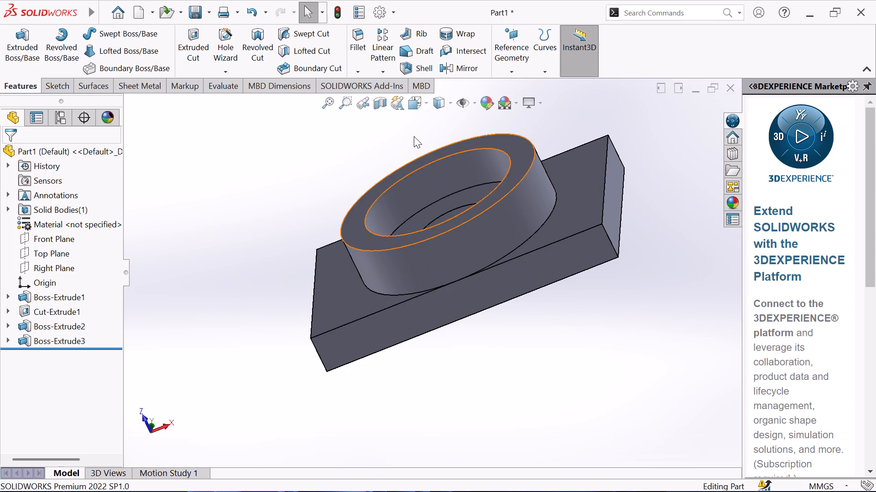
left_click(382, 109)
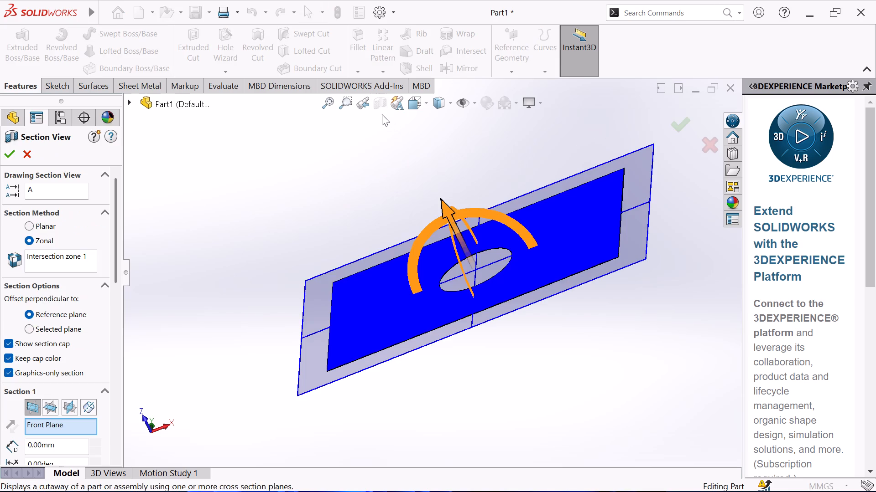
left_click(47, 409)
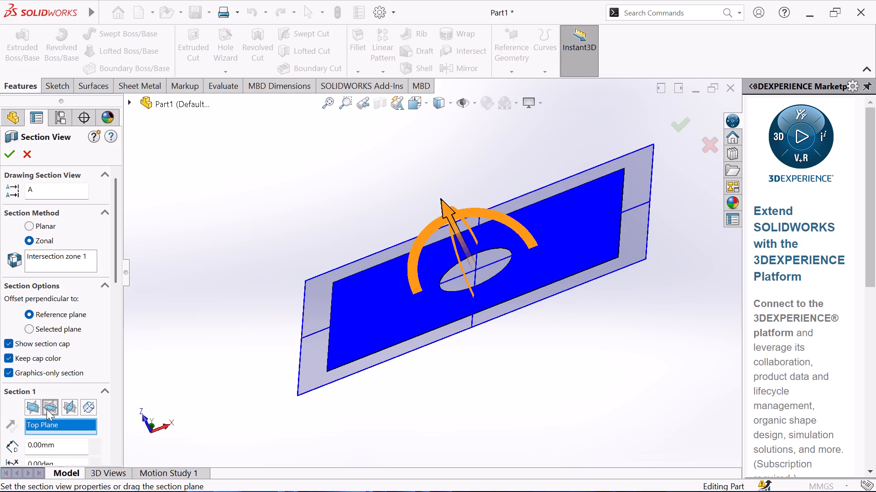
Orient the sectioned part squarely to the cut face in the Bottom view and accept the section view.
middle_click_drag(504, 353, 505, 303)
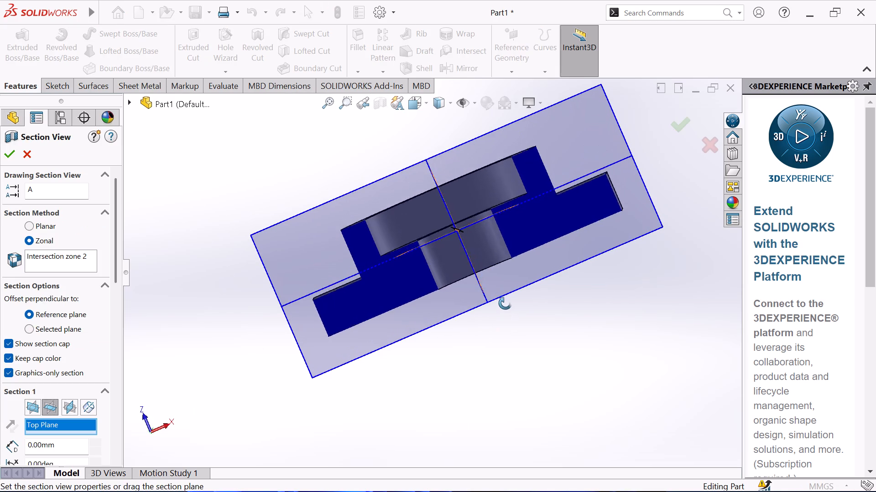
middle_click_drag(505, 303, 505, 299)
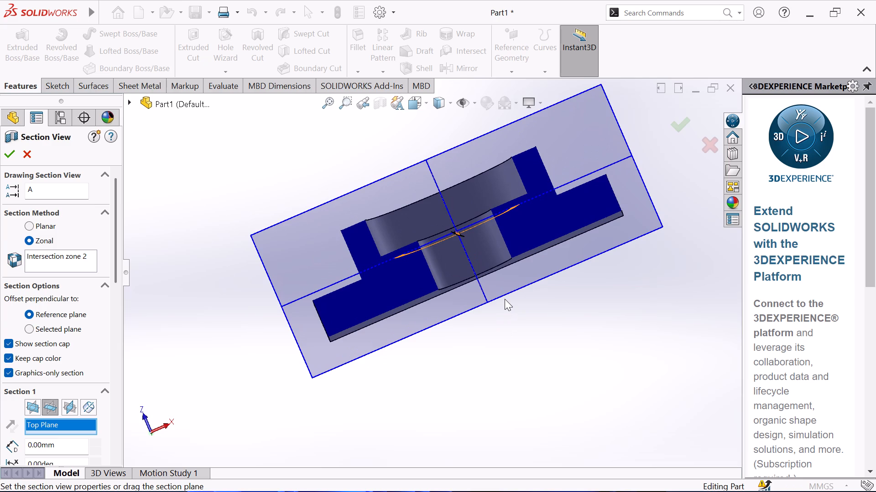
key("ctrl+8")
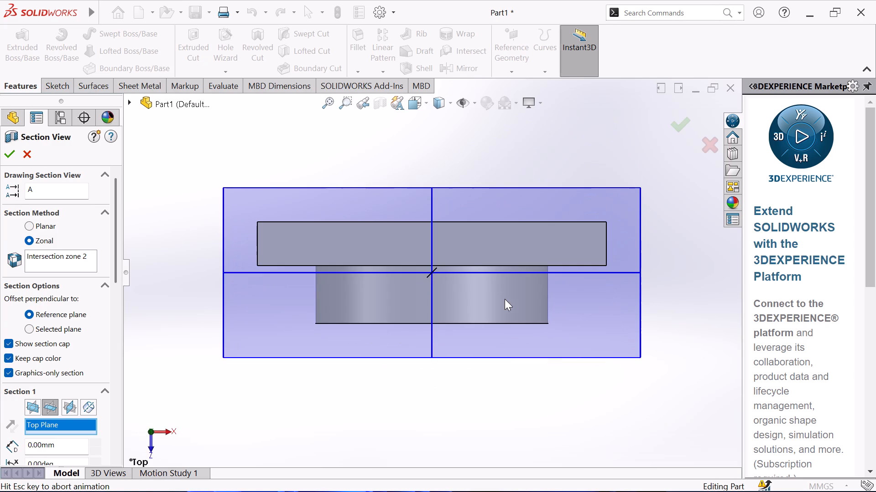
middle_click_drag(206, 238, 302, 275)
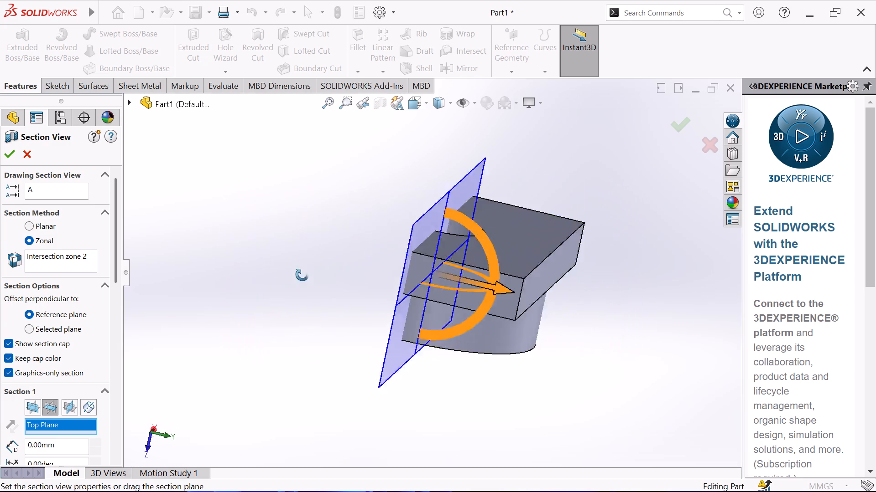
middle_click_drag(302, 275, 389, 328)
key("ctrl+8")
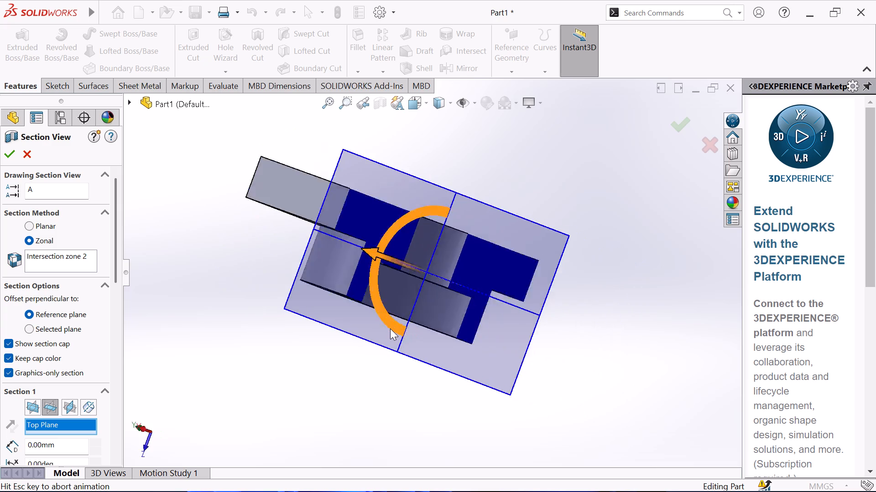
middle_click(175, 306)
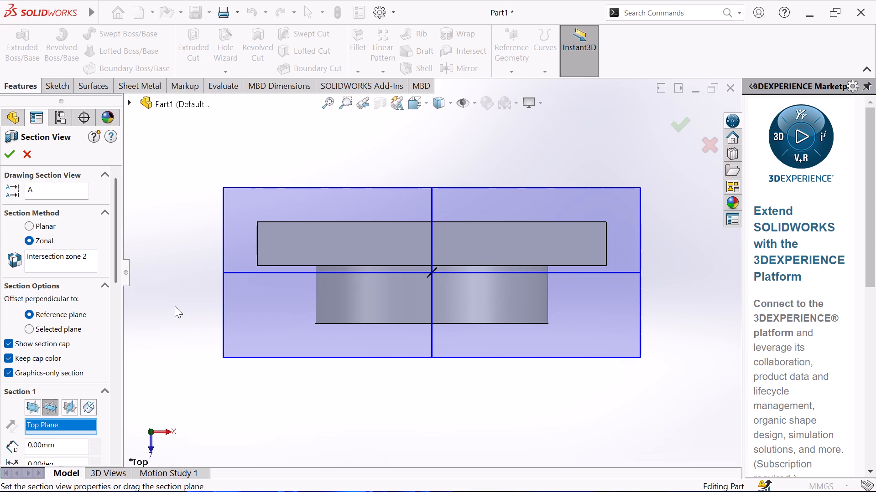
left_click(148, 445)
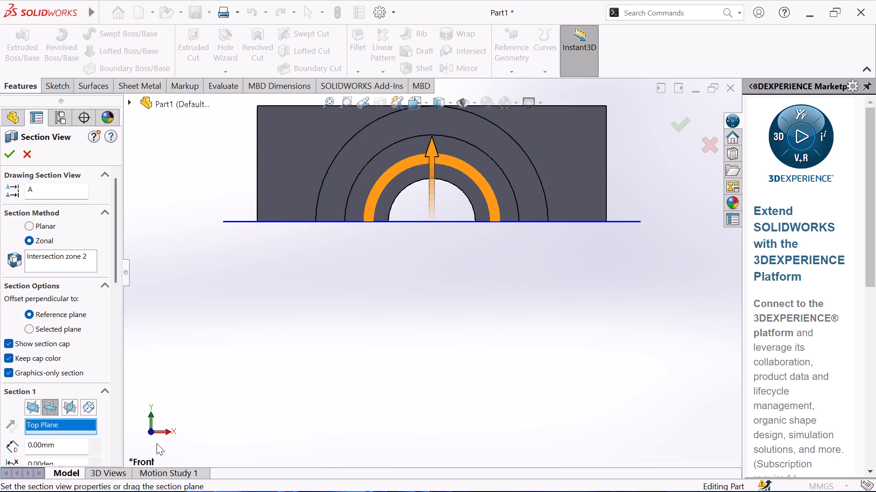
left_click(169, 435)
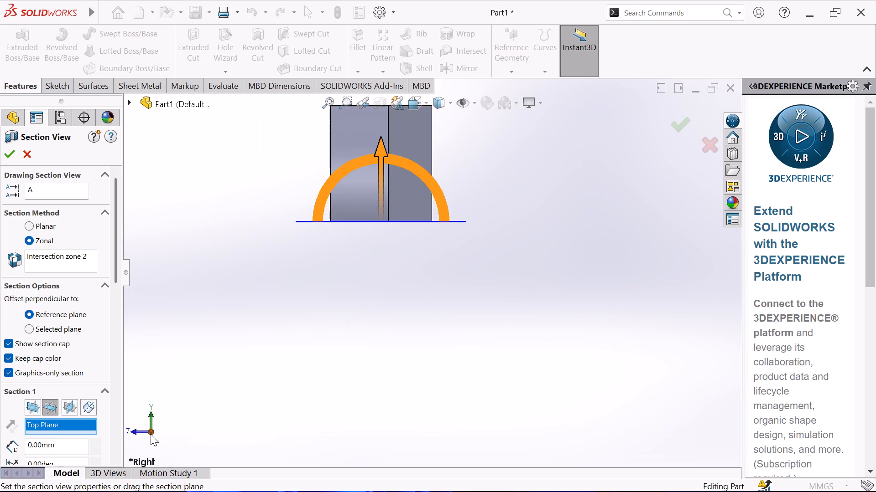
left_click(151, 423)
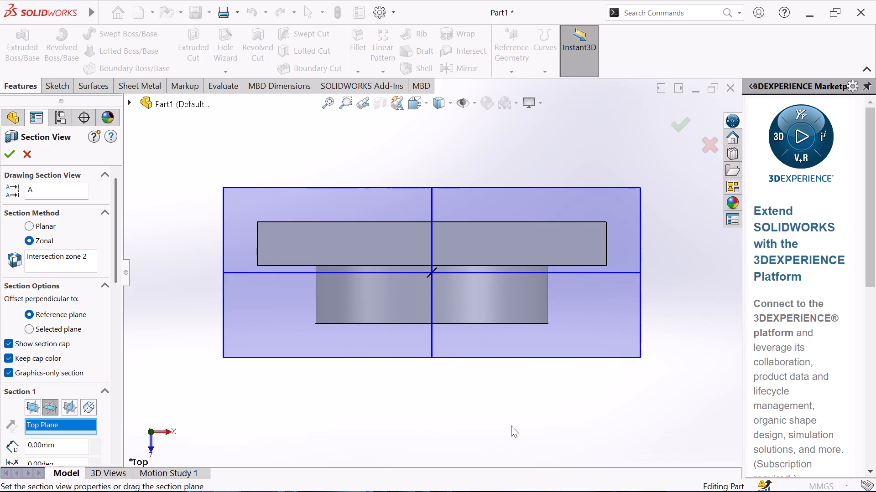
middle_click_drag(526, 414, 344, 386)
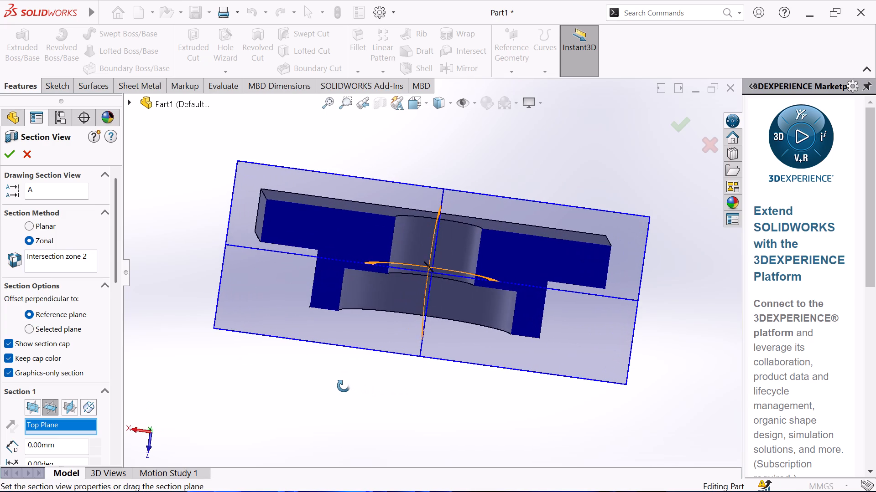
middle_click_drag(344, 386, 318, 381)
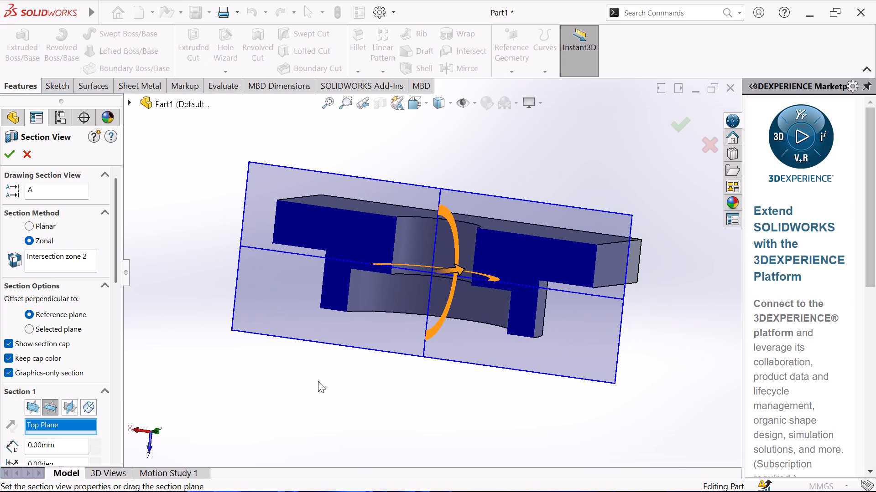
left_click(157, 430)
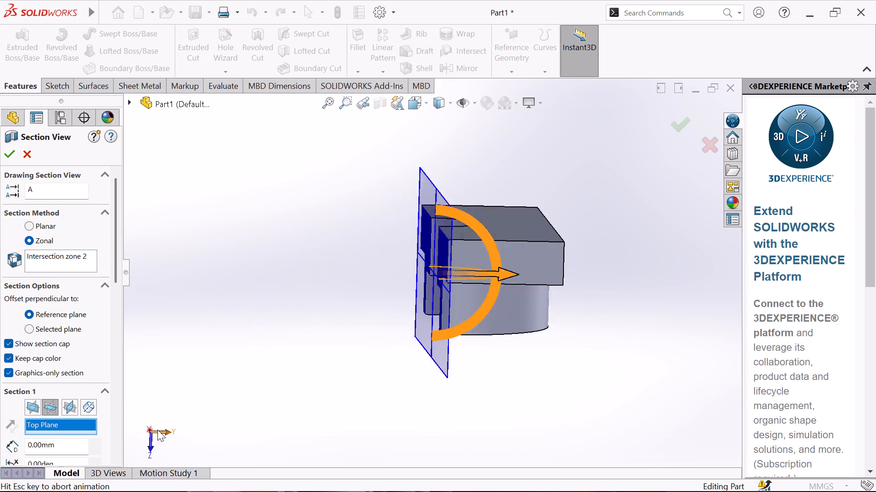
middle_click_drag(180, 298, 298, 323)
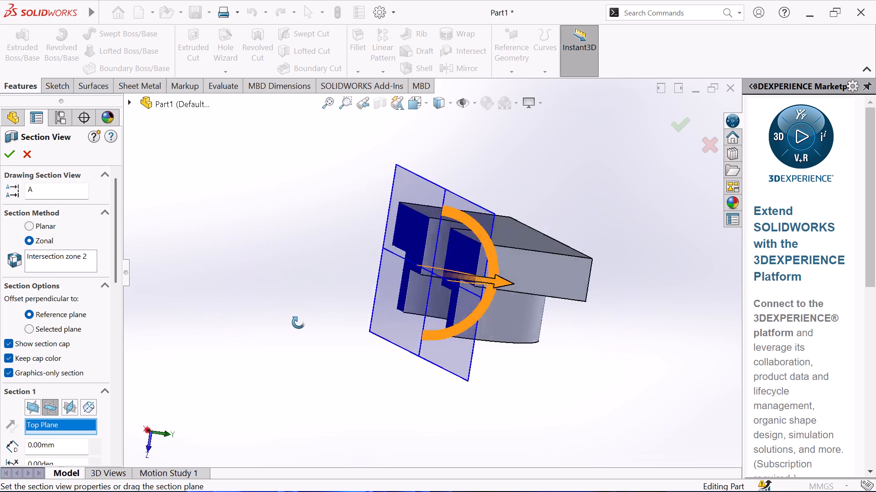
middle_click_drag(298, 323, 362, 333)
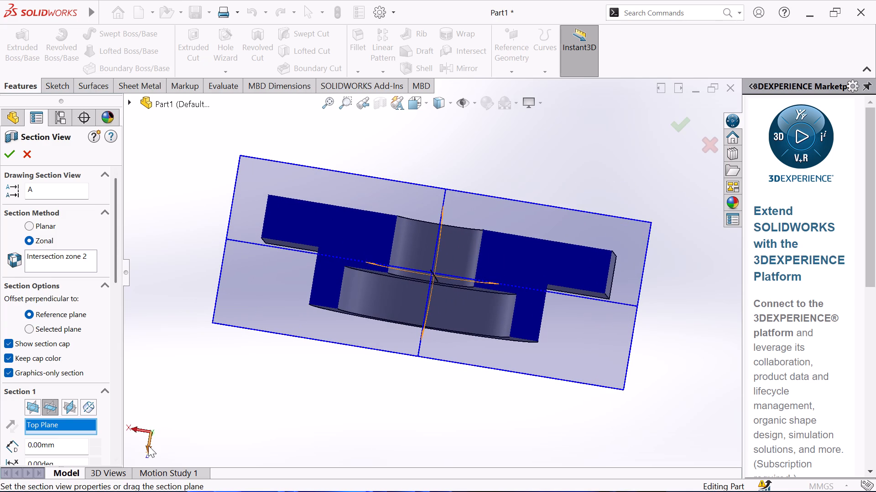
left_click(148, 446)
scroll(294, 301, "up", 2)
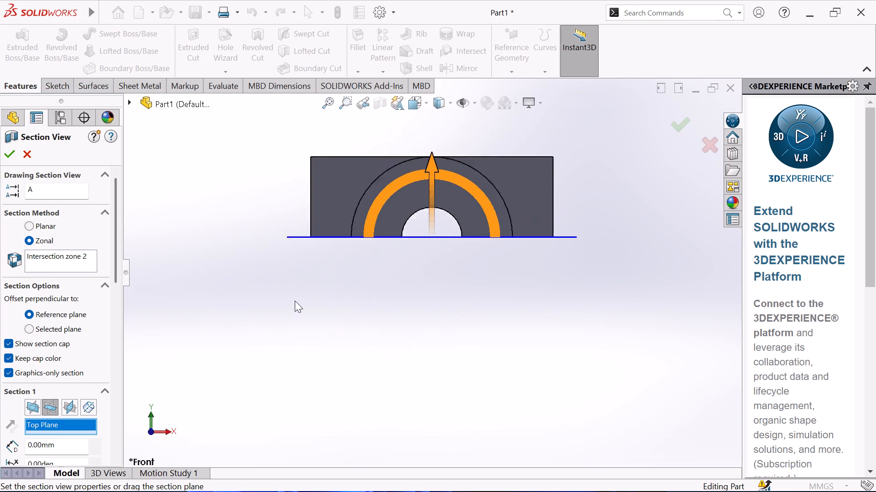
scroll(295, 301, "up", 1)
middle_click_drag(250, 282, 506, 284)
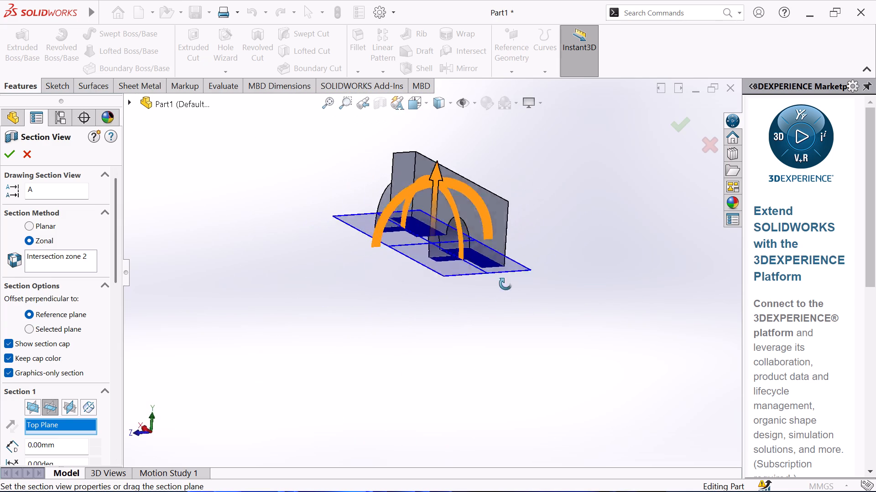
middle_click_drag(506, 284, 547, 136)
left_click(153, 424)
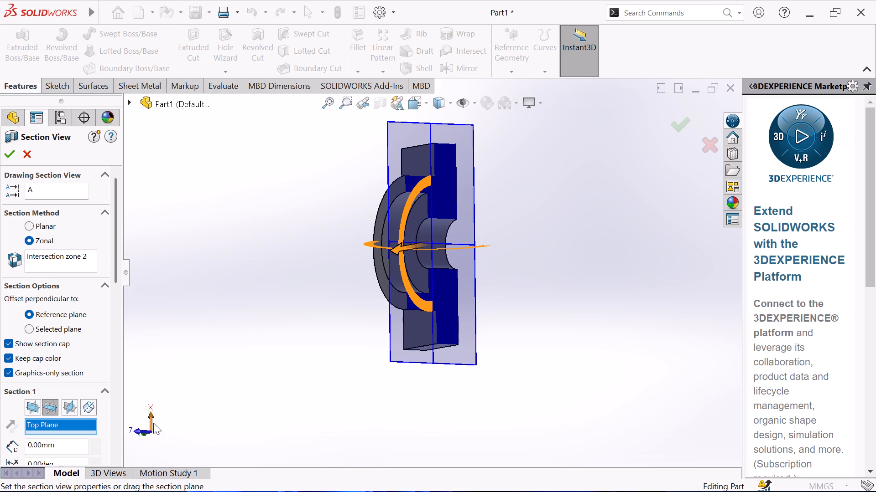
middle_click_drag(395, 331, 361, 320)
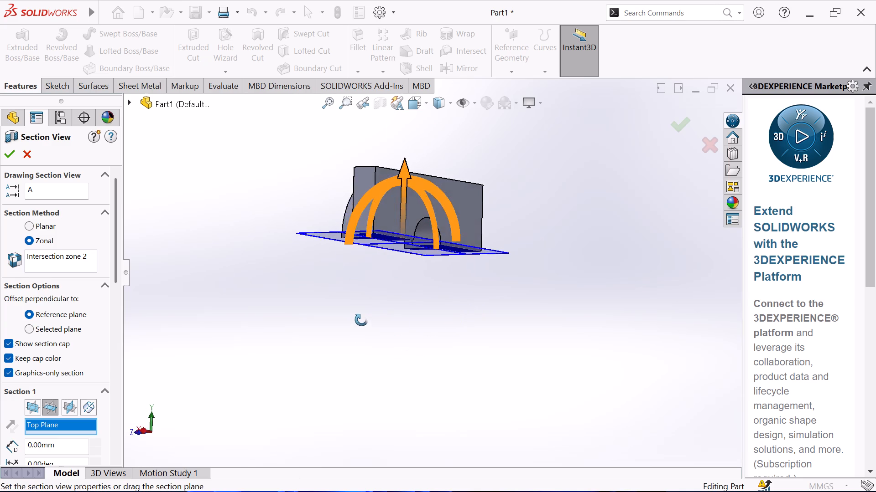
middle_click_drag(361, 320, 395, 165)
left_click(144, 430)
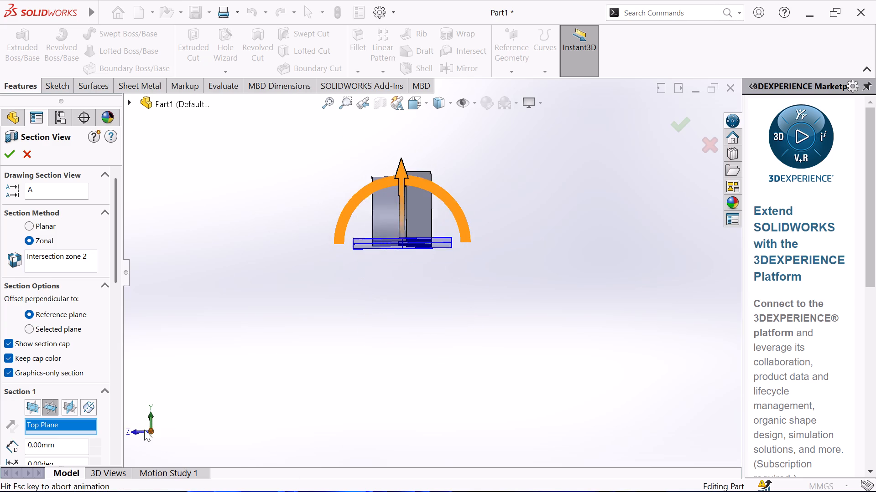
middle_click_drag(336, 286, 458, 79)
scroll(258, 257, "down", 1)
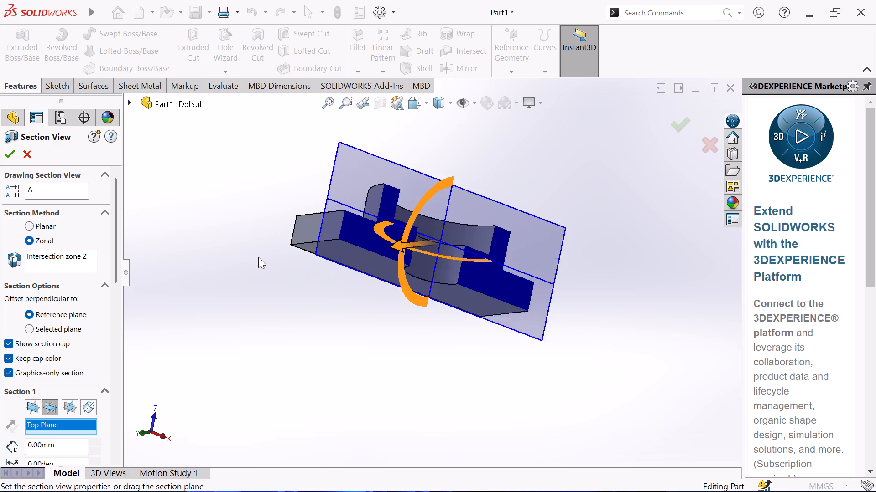
scroll(258, 257, "down", 1)
middle_click_drag(249, 255, 196, 251)
scroll(309, 339, "down", 1)
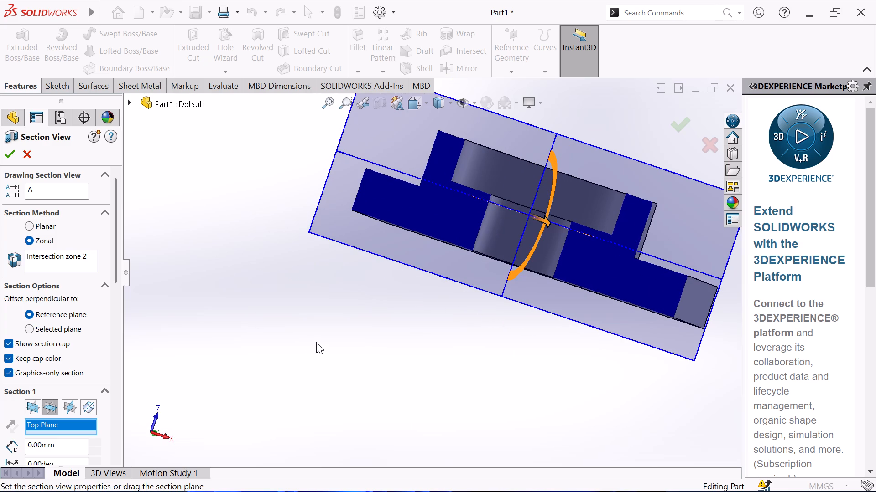
left_click(423, 102)
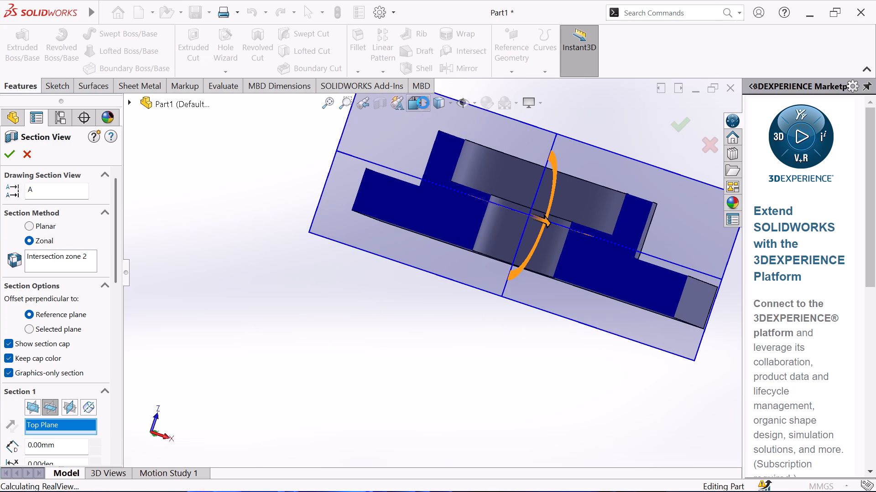
left_click(258, 340)
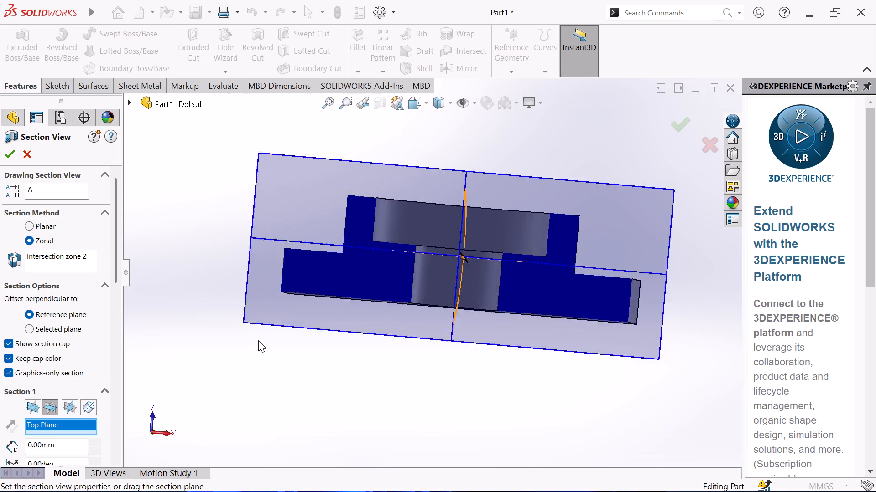
left_click(564, 171)
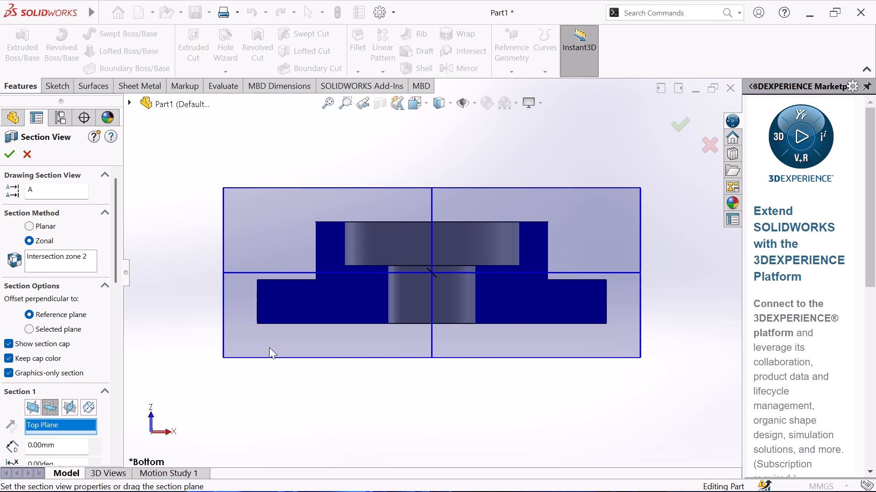
left_click(7, 153)
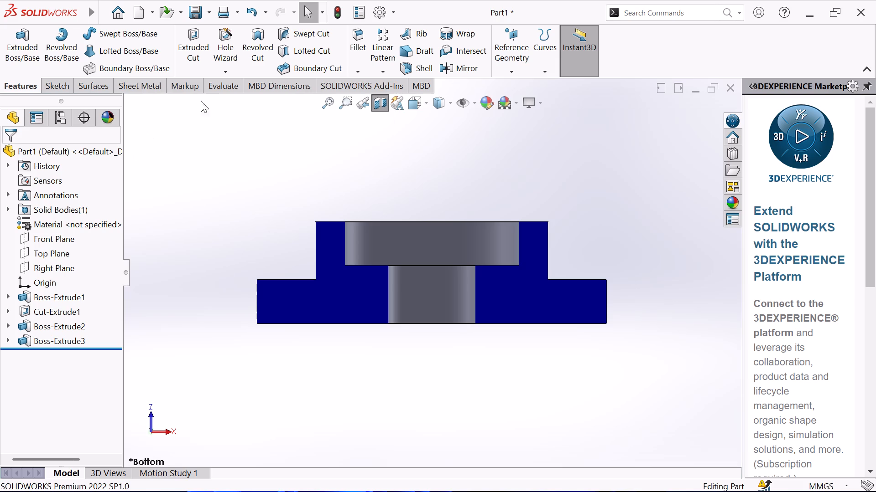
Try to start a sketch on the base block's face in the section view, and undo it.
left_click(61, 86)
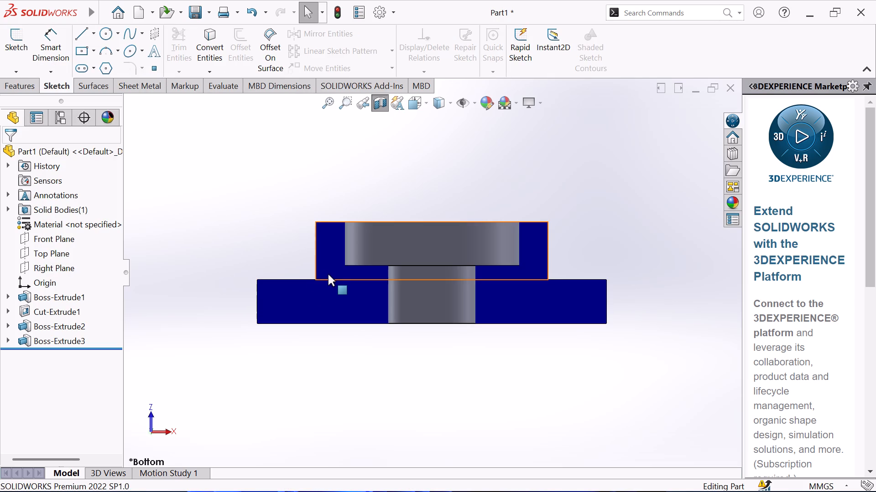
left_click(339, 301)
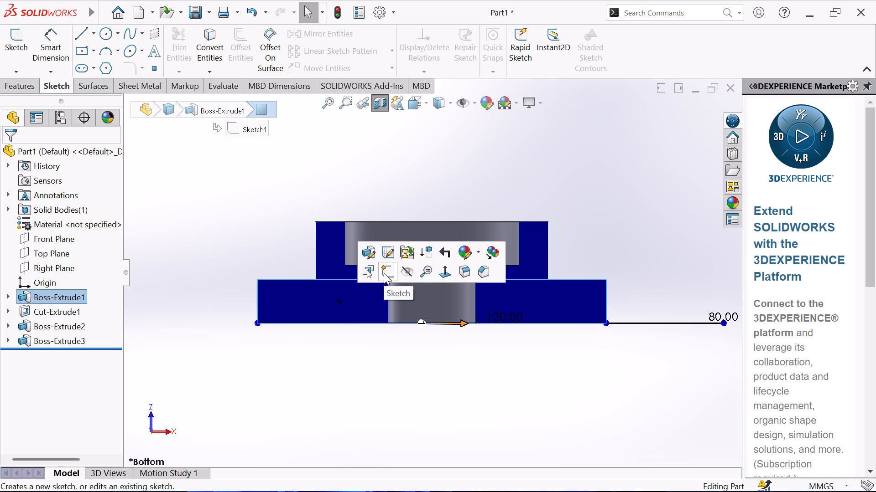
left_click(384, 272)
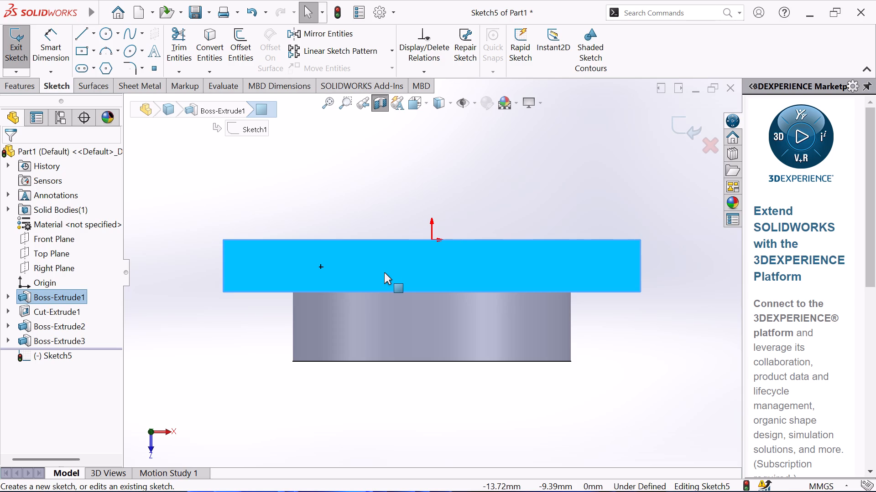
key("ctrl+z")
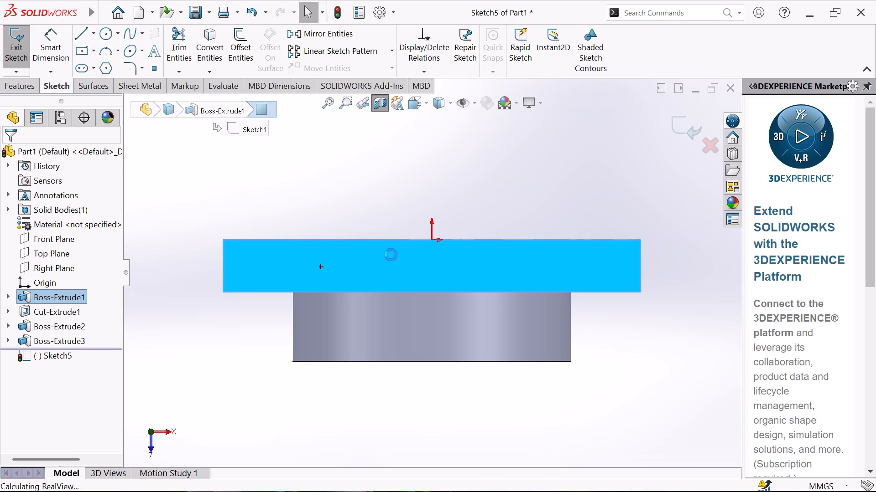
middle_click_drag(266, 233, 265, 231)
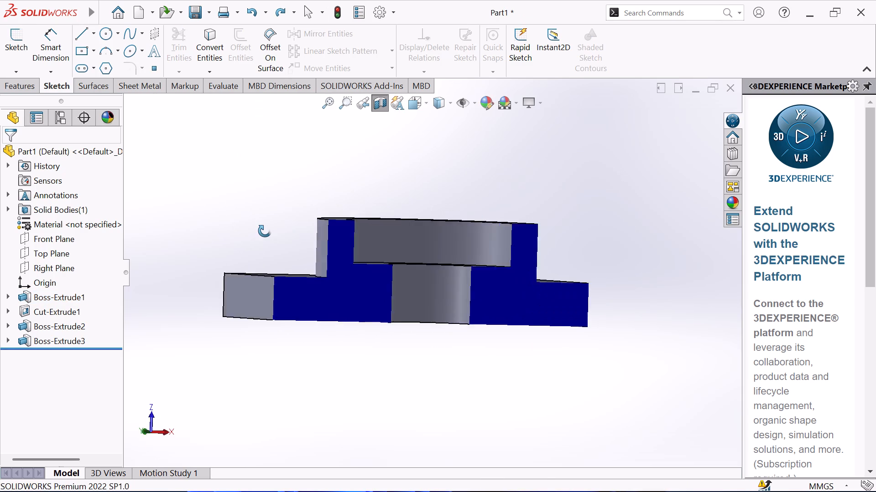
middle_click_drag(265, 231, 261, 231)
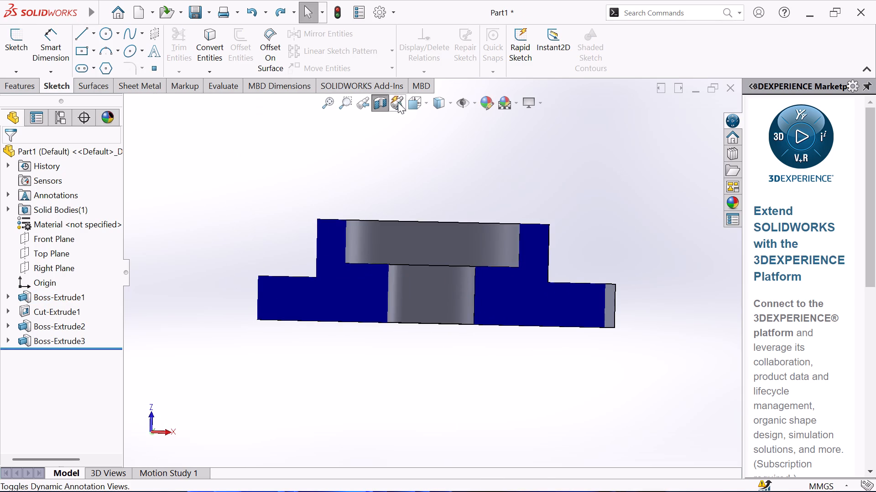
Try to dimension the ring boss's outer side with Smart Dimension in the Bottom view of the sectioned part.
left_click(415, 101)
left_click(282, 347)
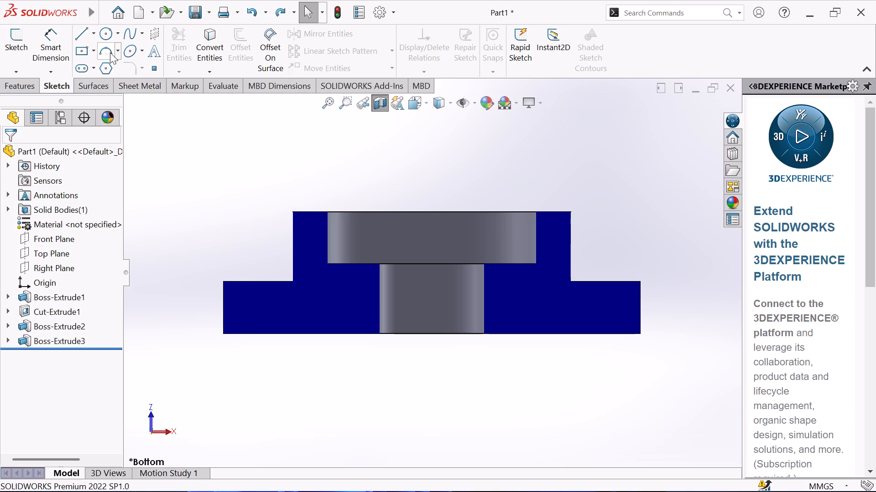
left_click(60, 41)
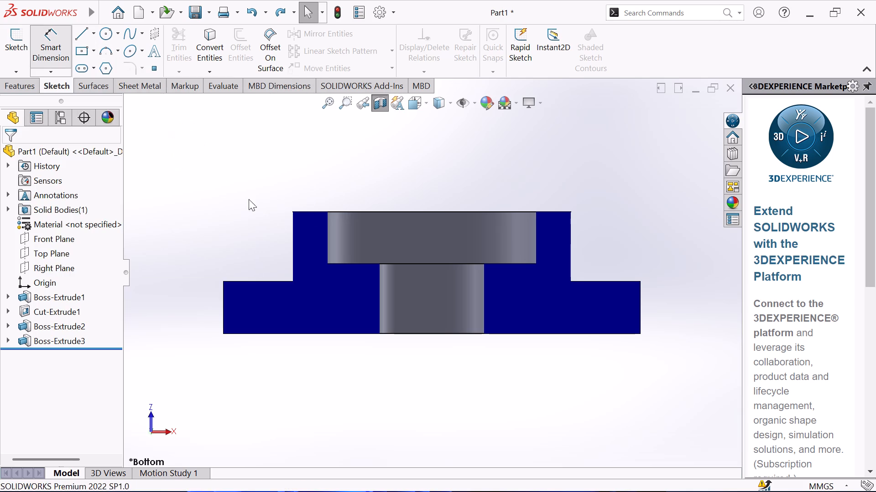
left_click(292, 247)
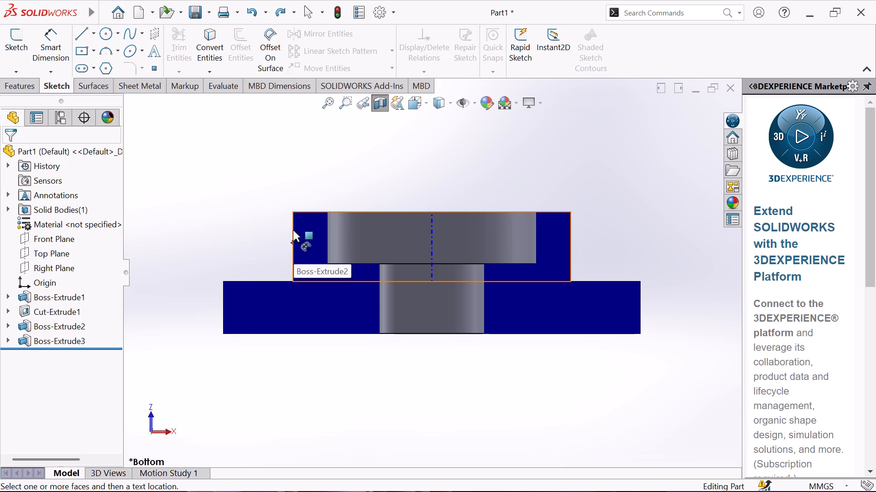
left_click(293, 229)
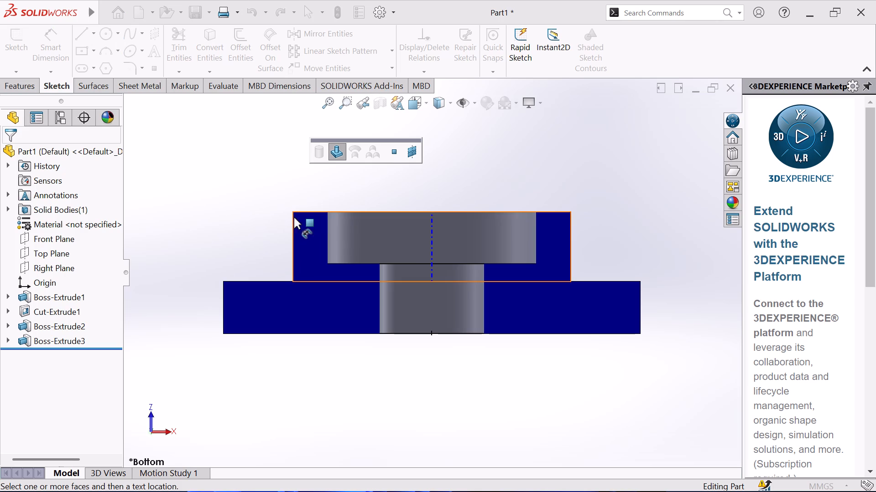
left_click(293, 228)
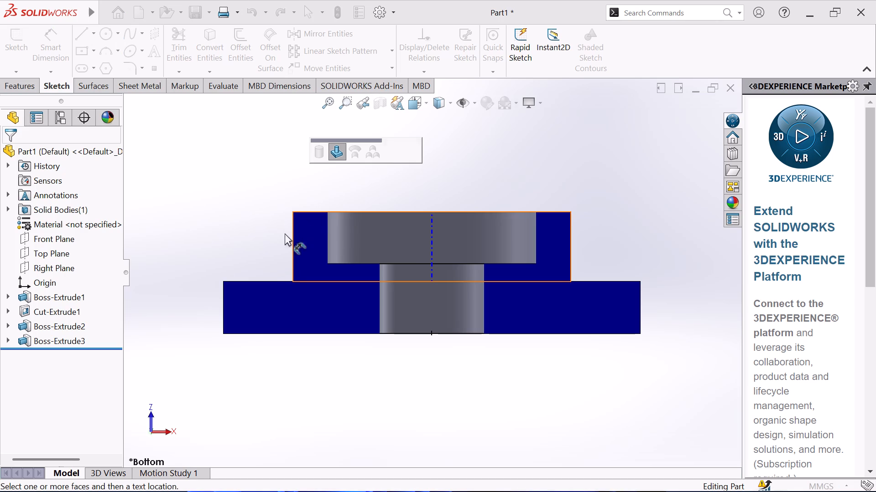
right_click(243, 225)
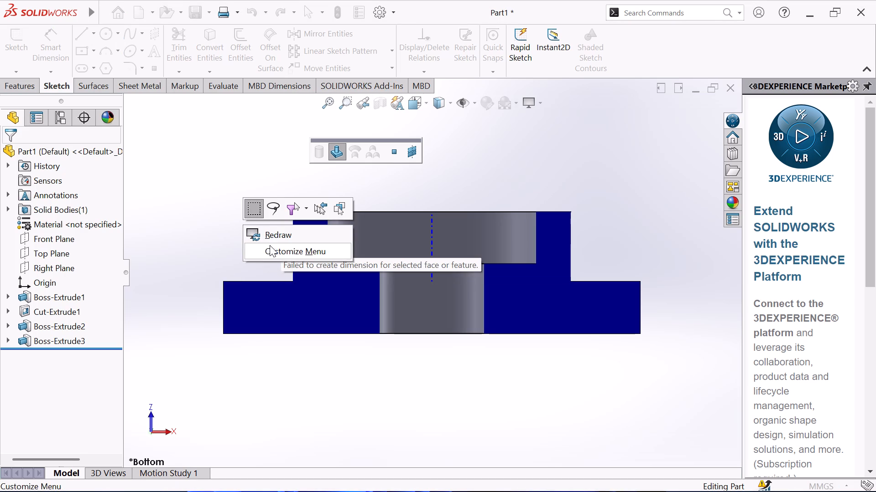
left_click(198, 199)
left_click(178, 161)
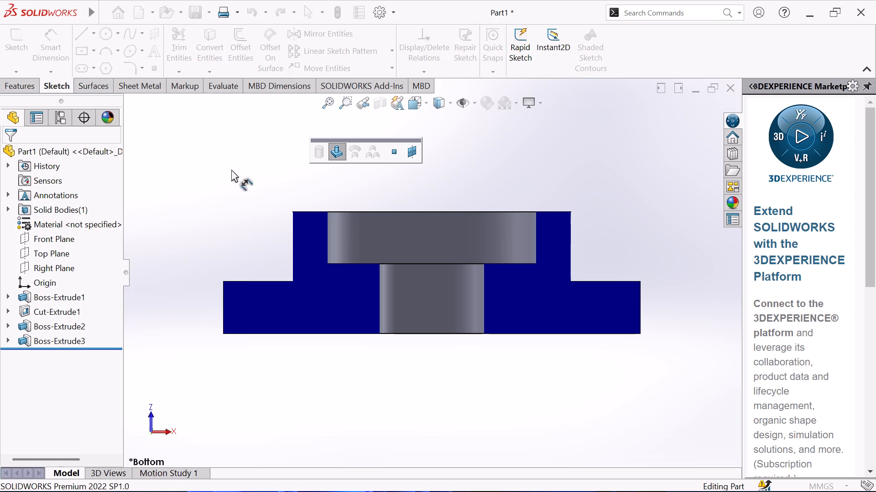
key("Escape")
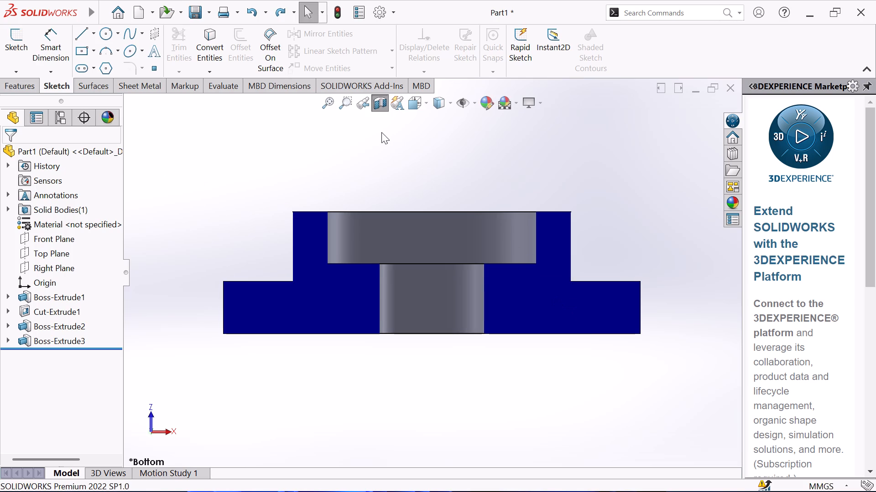
Turn off the section view to show the whole part.
left_click(383, 102)
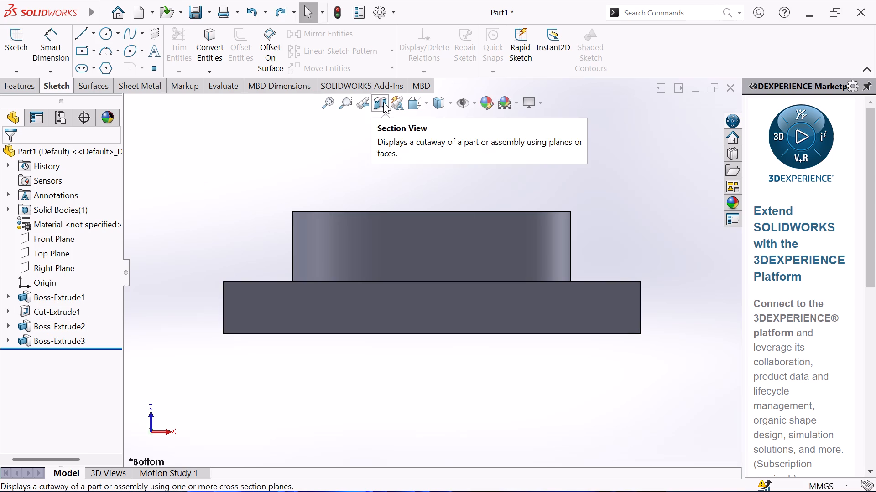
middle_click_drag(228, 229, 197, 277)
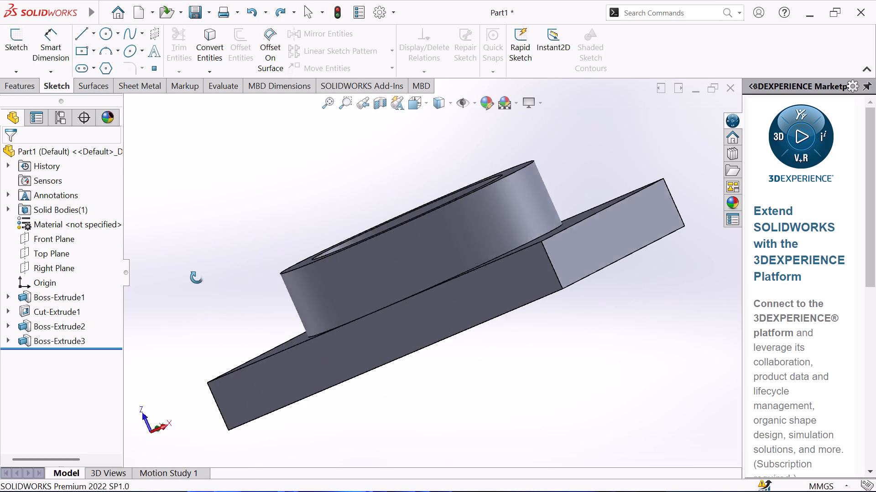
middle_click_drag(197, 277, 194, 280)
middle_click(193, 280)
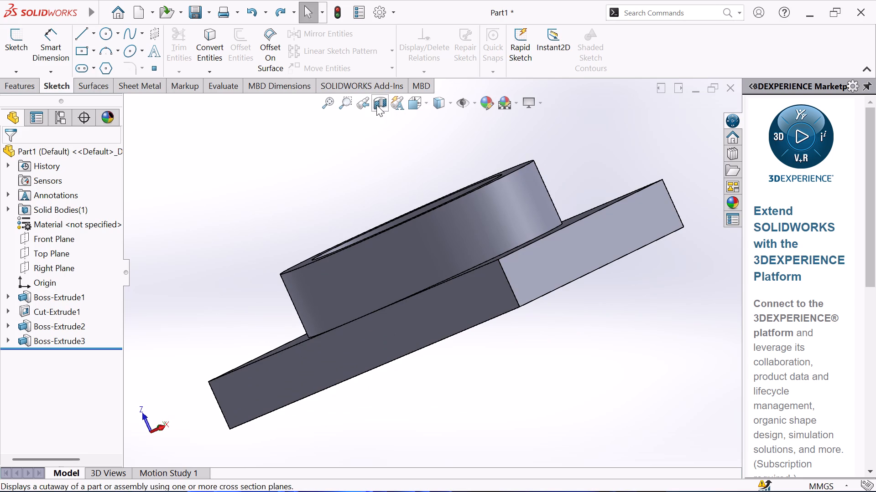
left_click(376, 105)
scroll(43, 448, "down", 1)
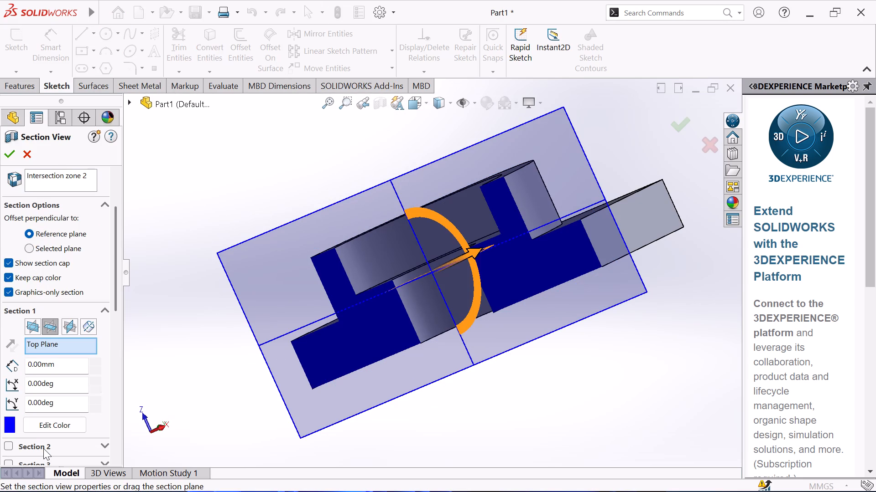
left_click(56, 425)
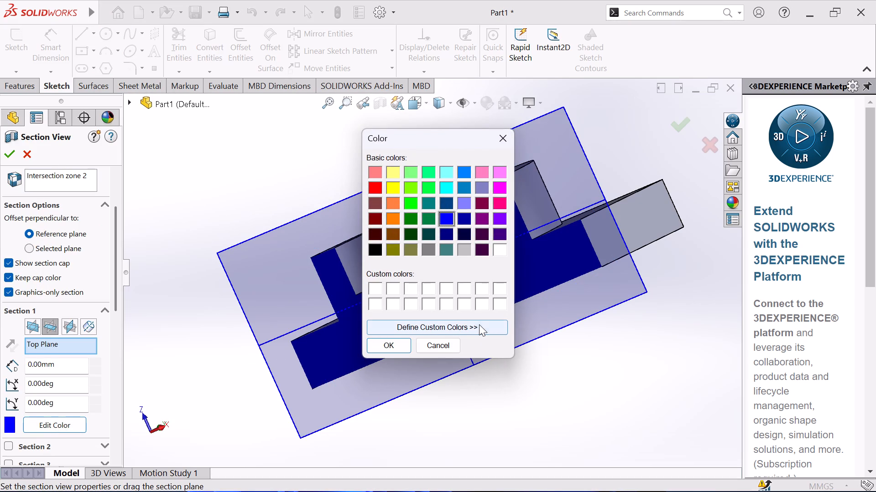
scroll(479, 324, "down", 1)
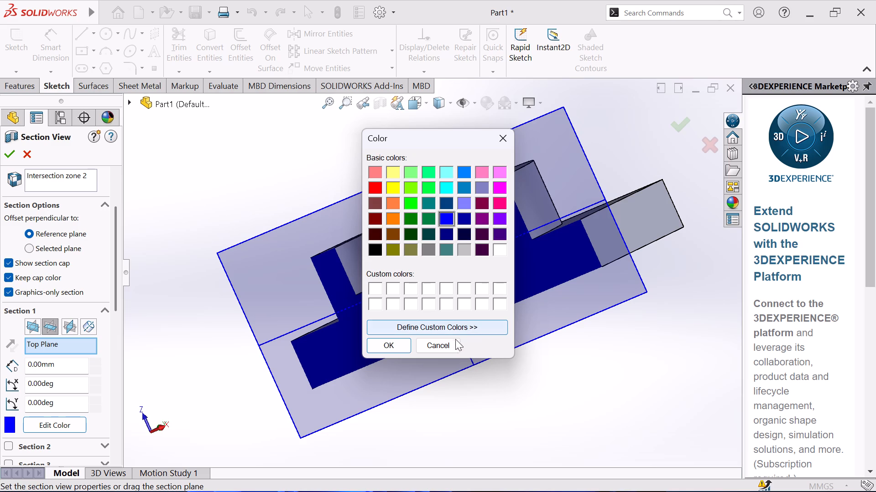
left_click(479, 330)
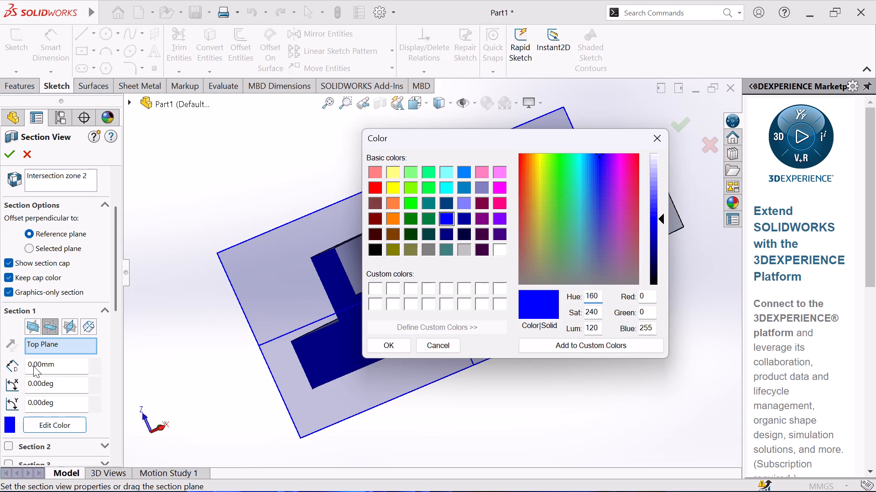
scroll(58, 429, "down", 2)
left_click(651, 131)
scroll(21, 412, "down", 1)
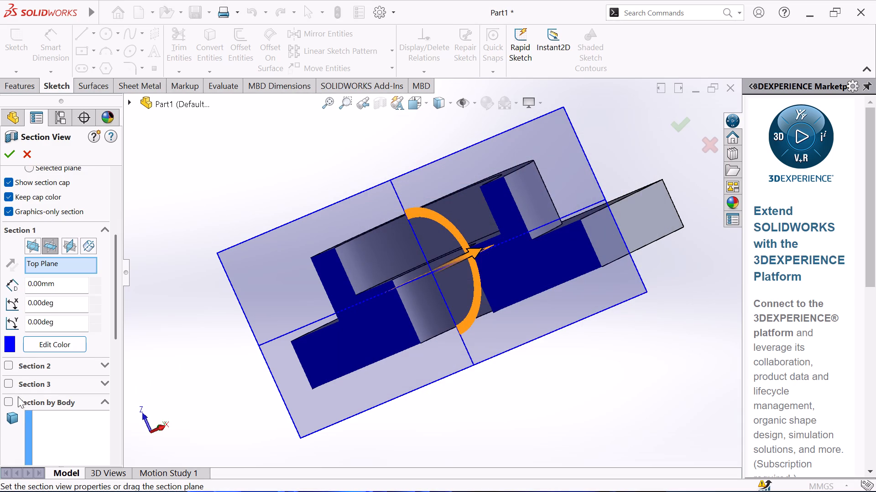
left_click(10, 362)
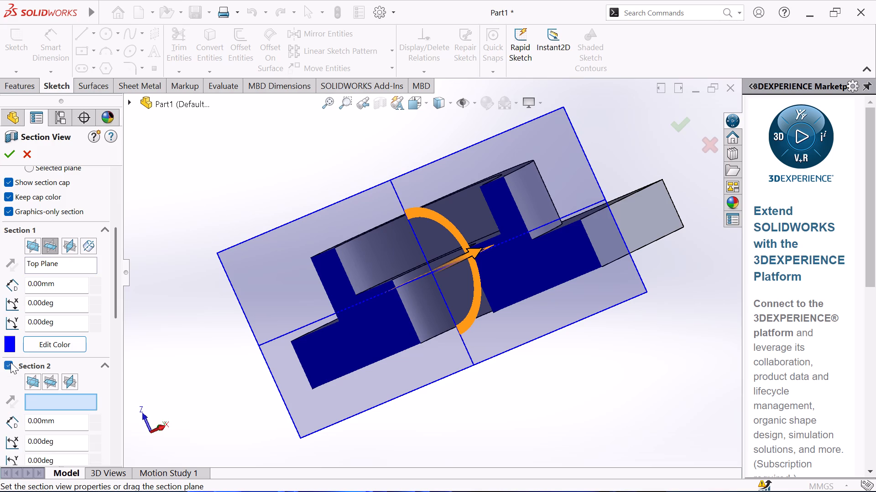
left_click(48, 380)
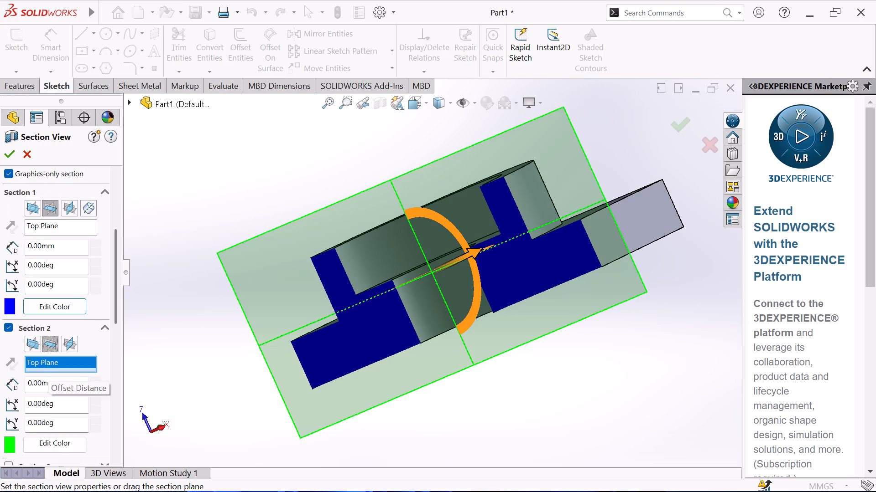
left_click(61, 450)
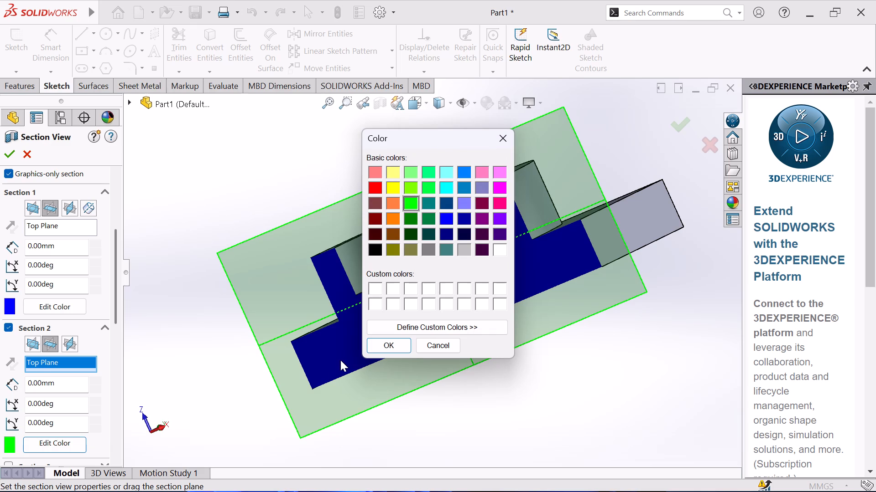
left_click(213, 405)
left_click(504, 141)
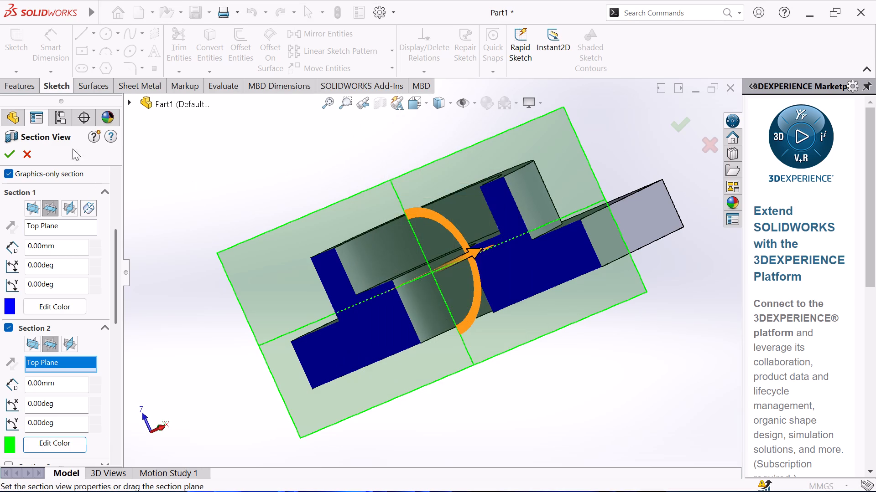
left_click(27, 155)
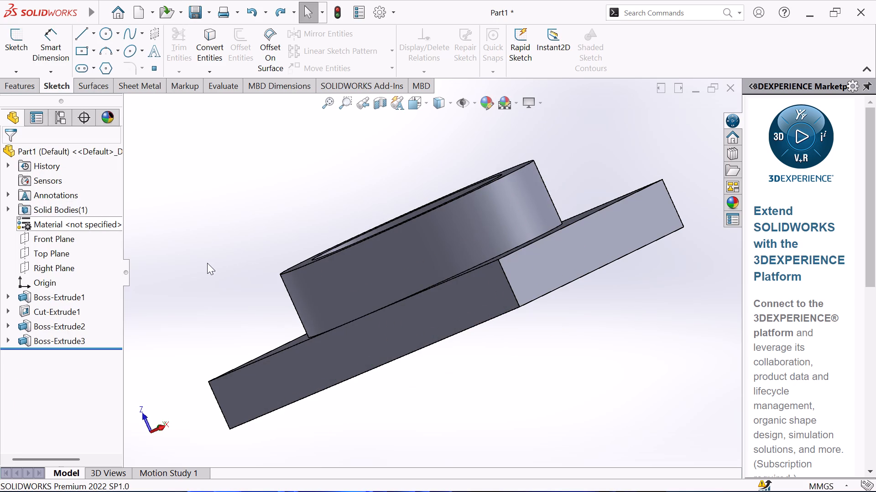
Start a new sketch on the flat annular face of the inner step, around the central hole inside the ring boss.
middle_click_drag(226, 264, 318, 369)
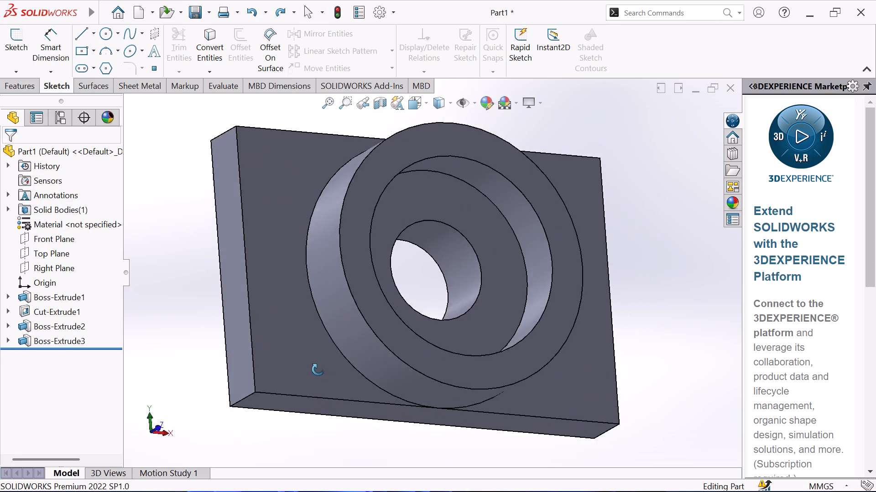
middle_click_drag(318, 369, 334, 269)
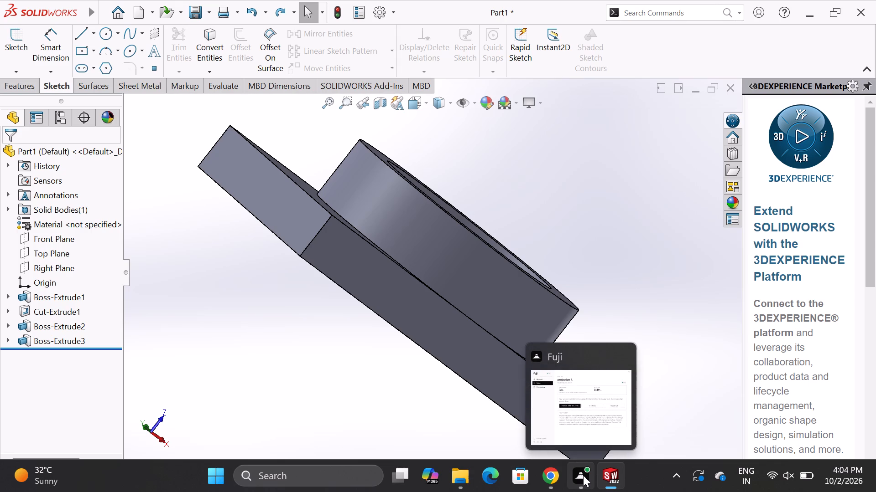
scroll(344, 336, "up", 2)
middle_click_drag(367, 305, 403, 278)
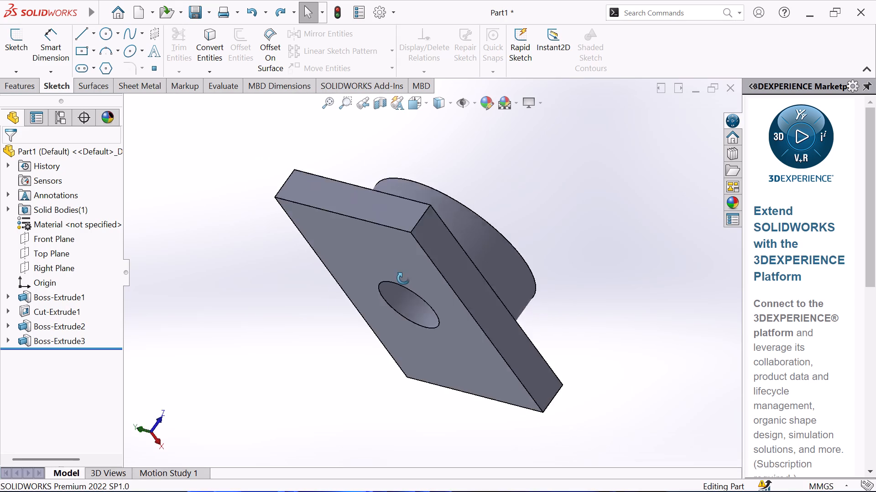
middle_click_drag(403, 278, 350, 436)
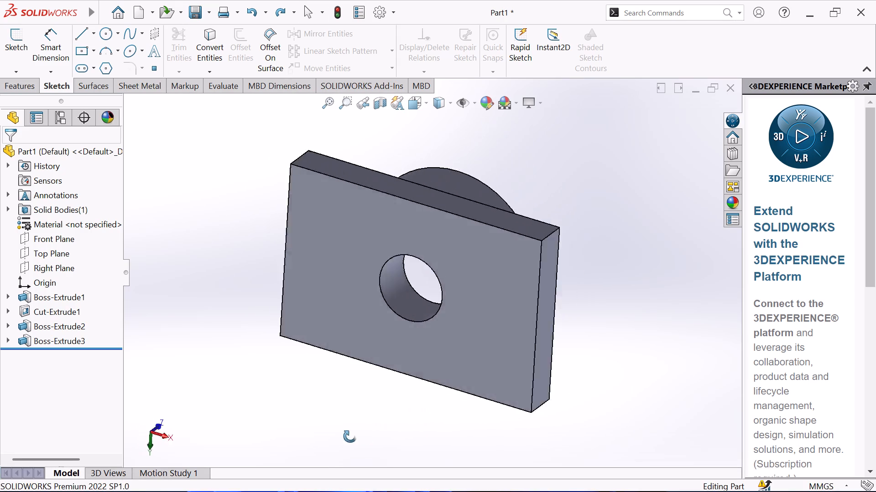
middle_click_drag(350, 436, 166, 278)
middle_click_drag(159, 277, 147, 304)
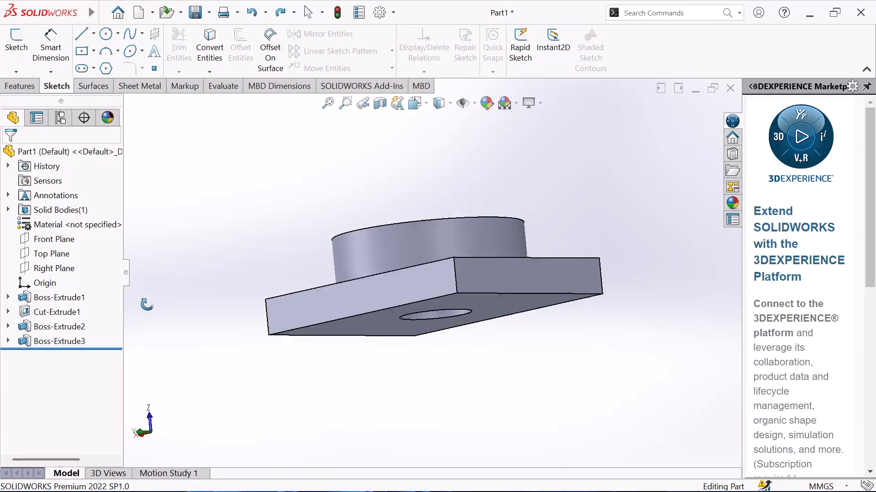
middle_click_drag(147, 304, 143, 374)
scroll(335, 351, "down", 1)
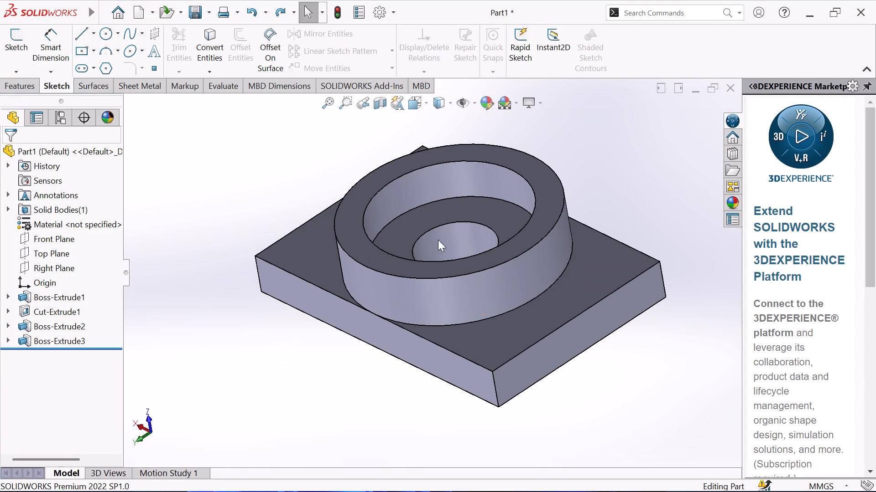
scroll(474, 178, "down", 1)
left_click(490, 227)
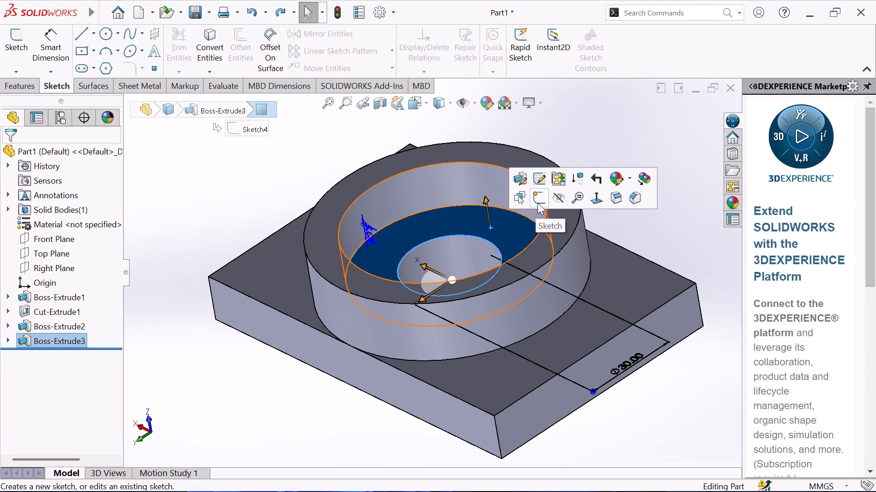
left_click(538, 202)
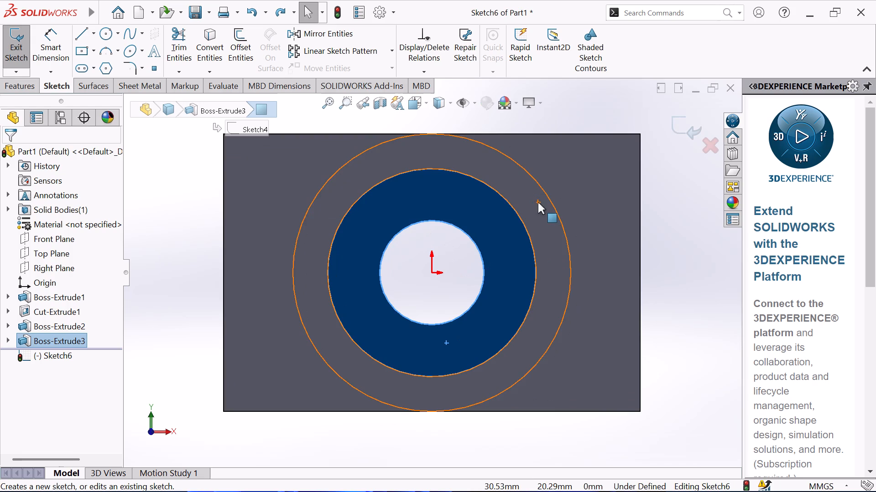
left_click(664, 235)
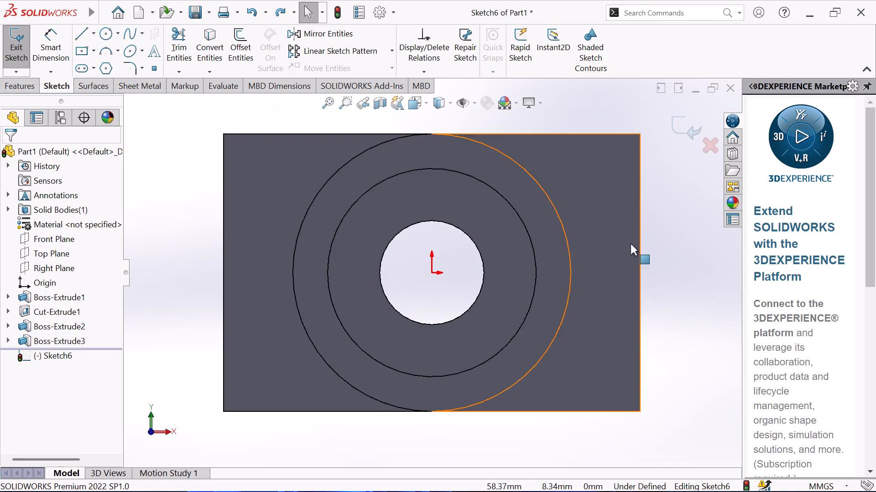
Draw a horizontal construction centerline about 184 mm long through the origin, extending past both short sides of the block.
scroll(375, 251, "up", 1)
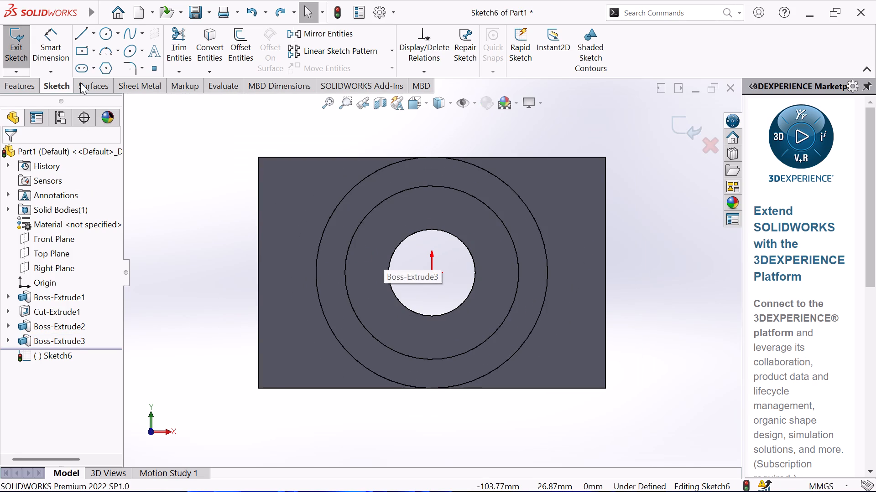
left_click(352, 152)
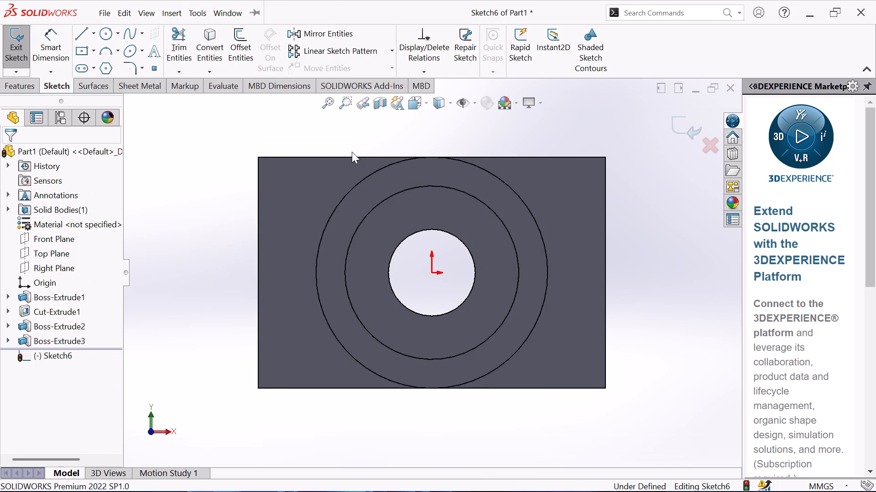
left_click(94, 35)
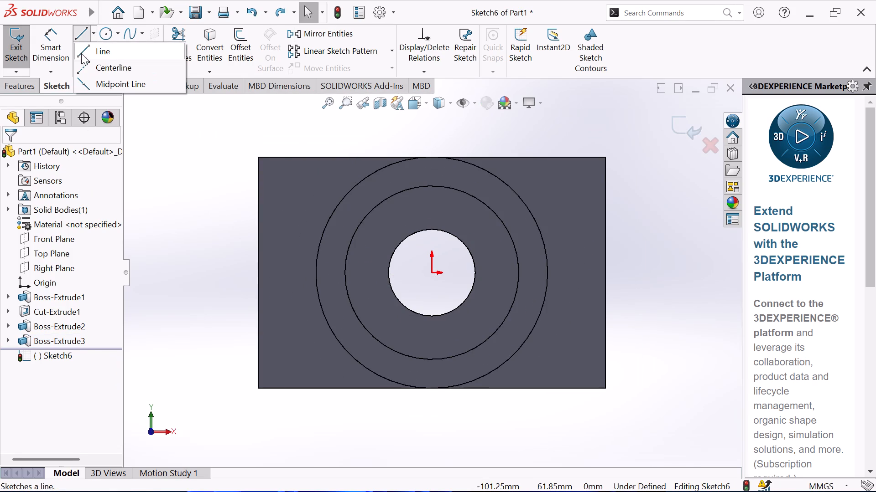
left_click(79, 68)
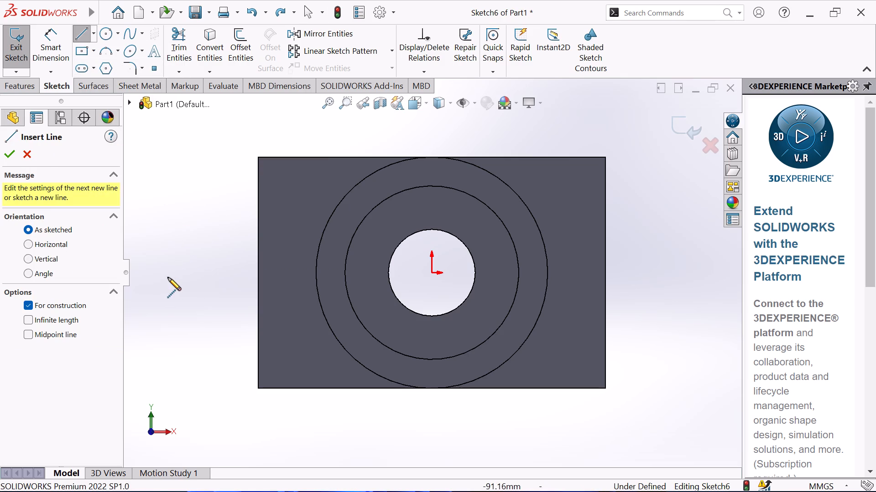
left_click(167, 271)
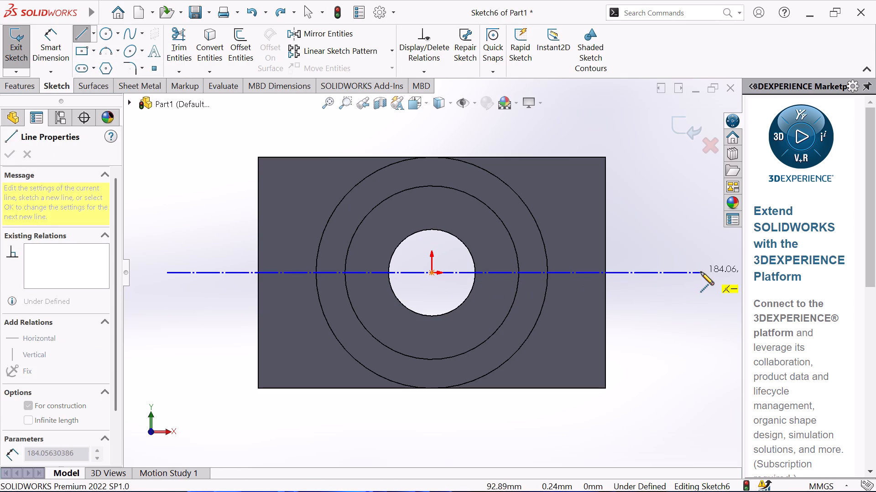
left_click(701, 272)
right_click(665, 229)
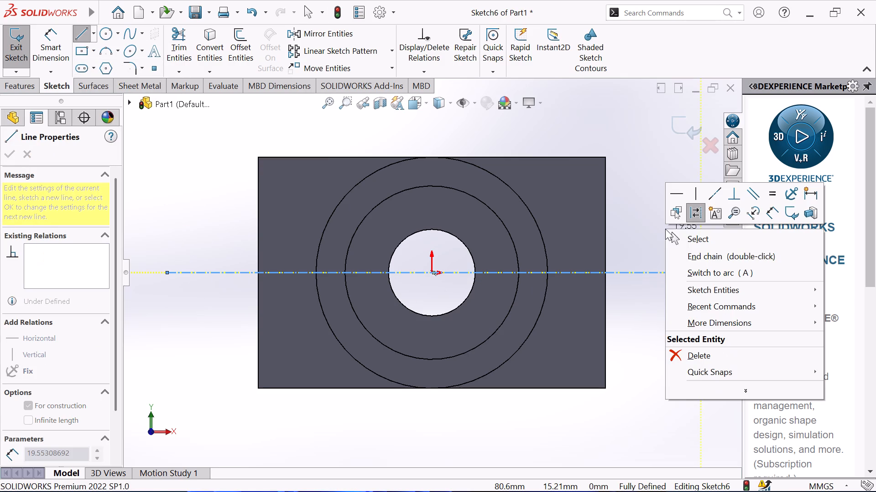
left_click(689, 235)
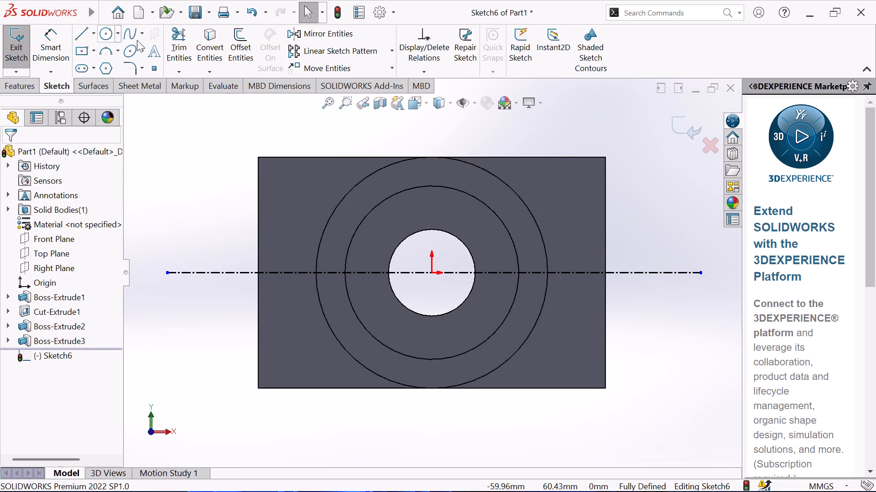
Draw a vertical construction centerline about 116 mm long through the origin, extending past both long sides of the block.
left_click(94, 29)
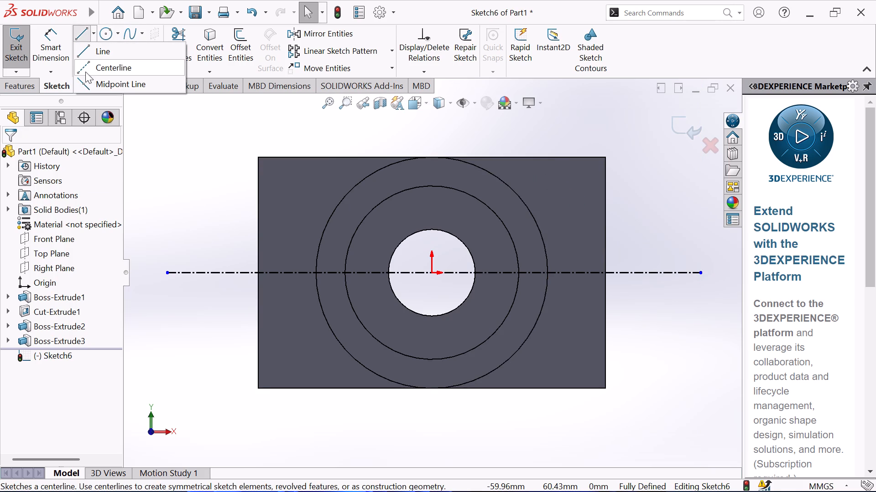
left_click(83, 70)
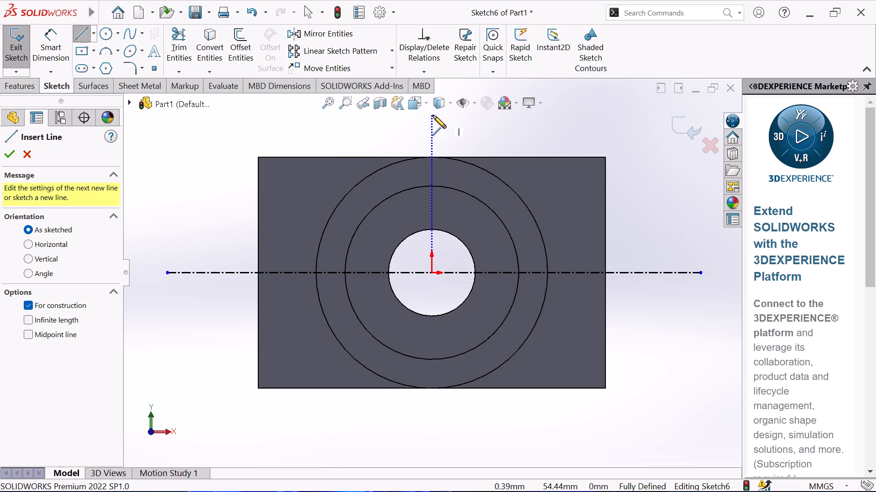
left_click(433, 115)
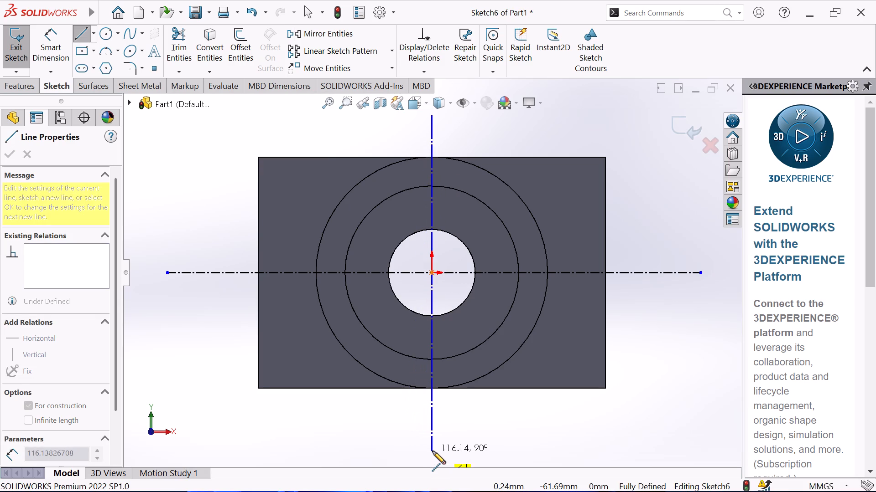
left_click(433, 451)
right_click(469, 420)
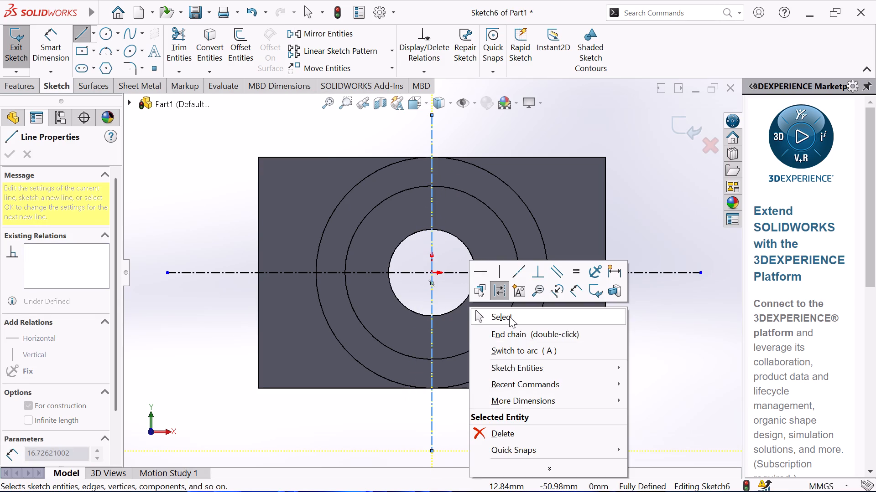
left_click(509, 316)
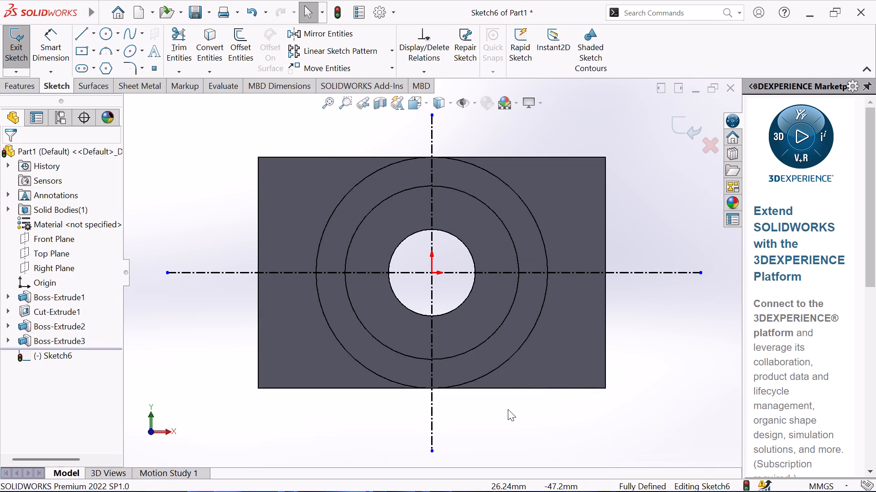
Sketch a circle of about 5.9 mm radius centred on the origin, inside the central hole.
scroll(495, 328, "up", 1)
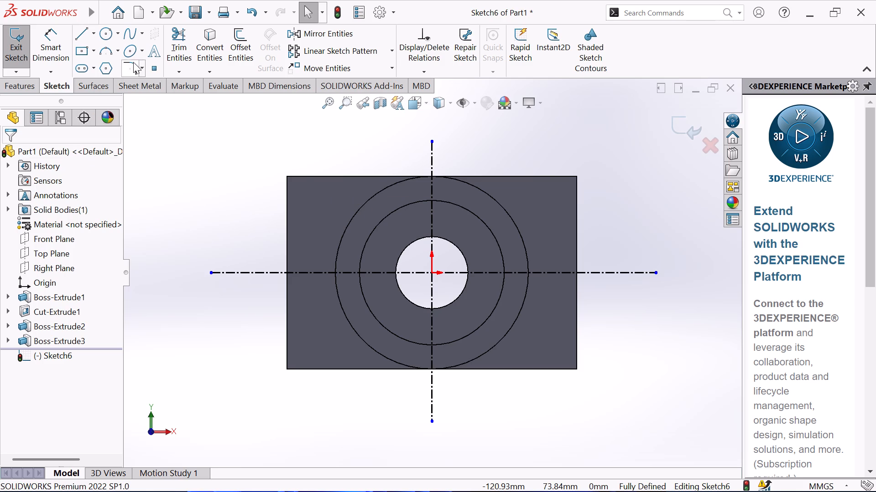
left_click(106, 36)
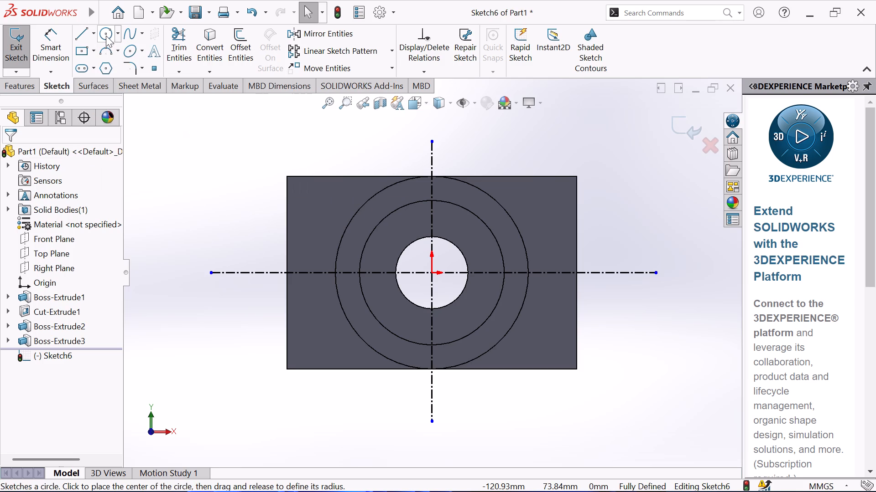
scroll(429, 283, "down", 2)
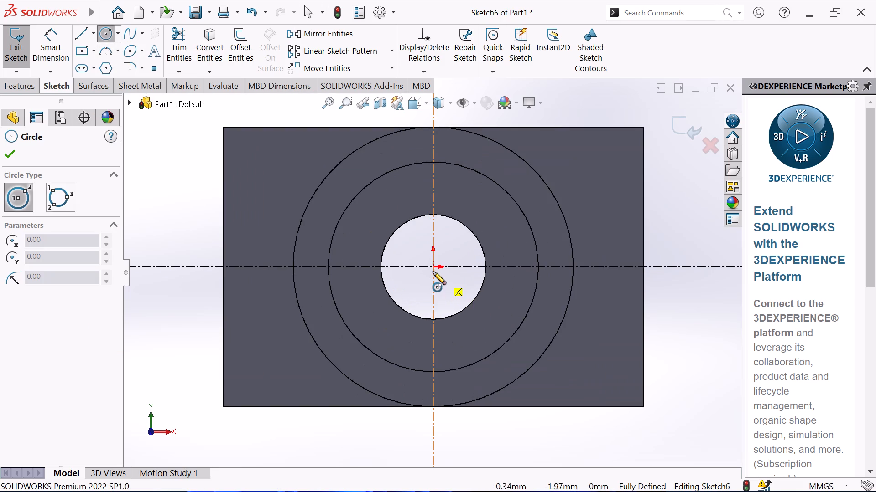
left_click(433, 268)
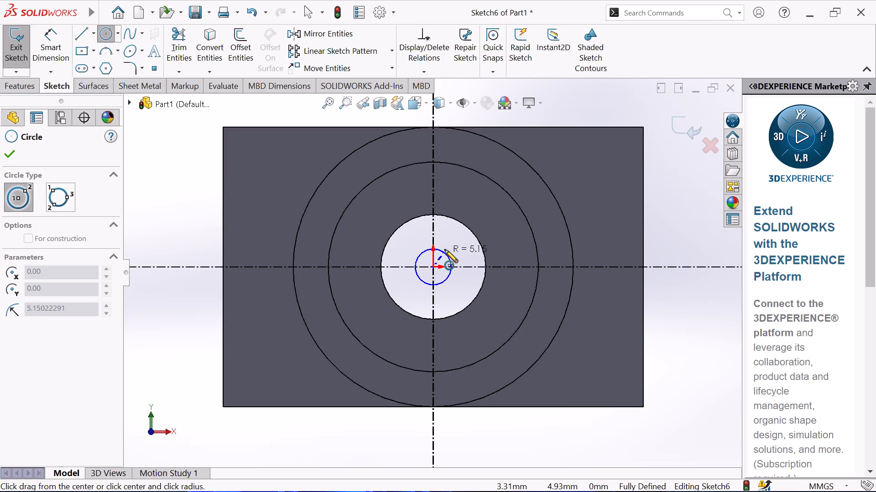
left_click(445, 250)
right_click(182, 227)
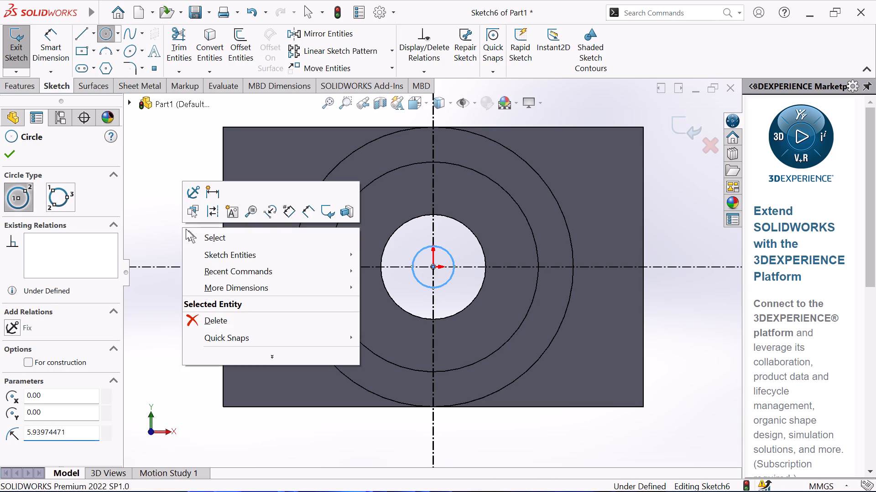
left_click(203, 237)
Dimension the small circle at the origin with a diameter of 5 mm.
left_click(57, 57)
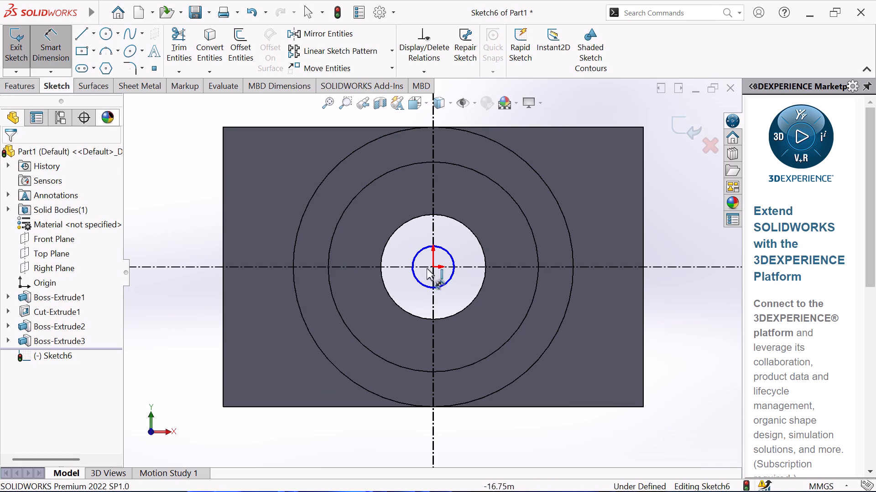
left_click(418, 278)
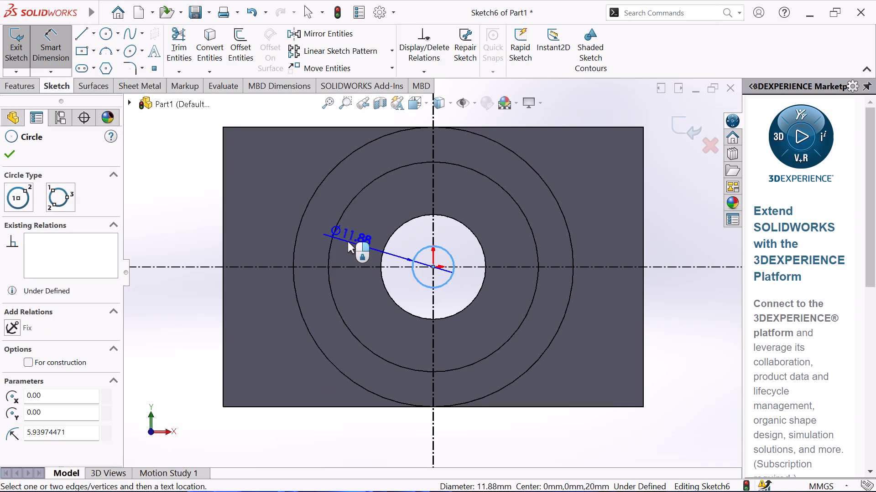
left_click(348, 241)
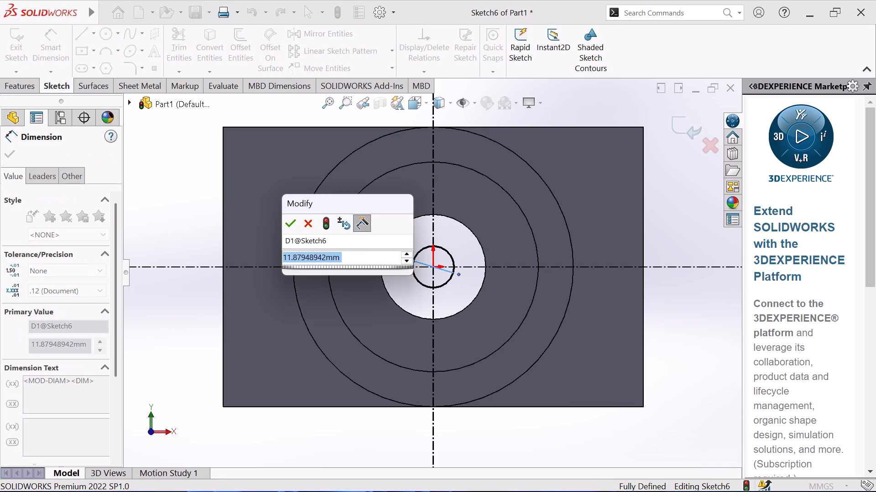
key("5")
key("Return")
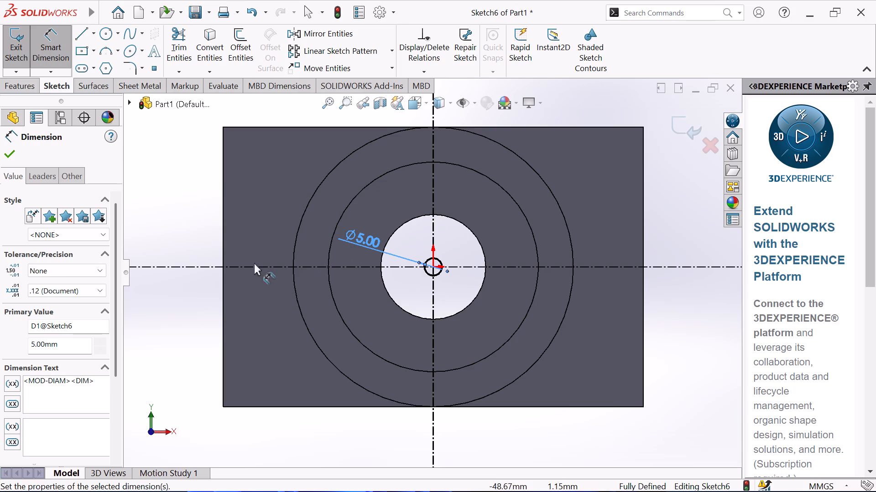
right_click(257, 213)
left_click(298, 258)
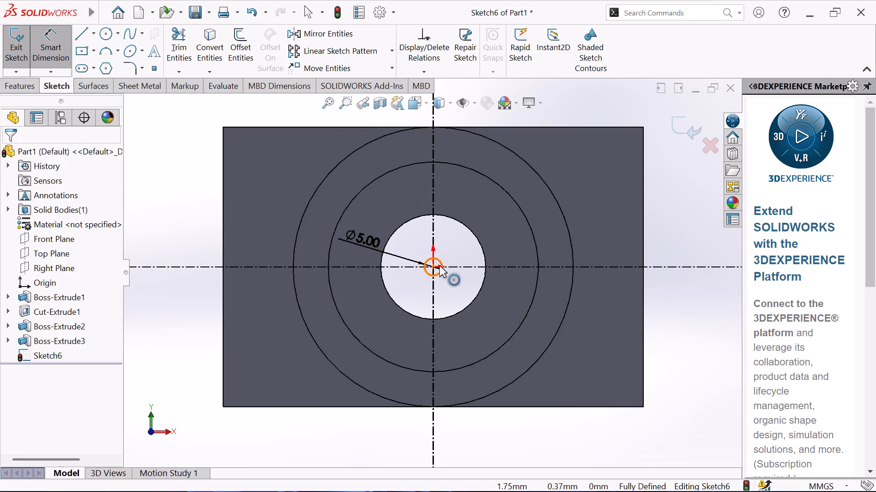
Draw a solid line about 9 mm long straight up the vertical centerline from the top of the 5 mm circle.
scroll(439, 266, "down", 3)
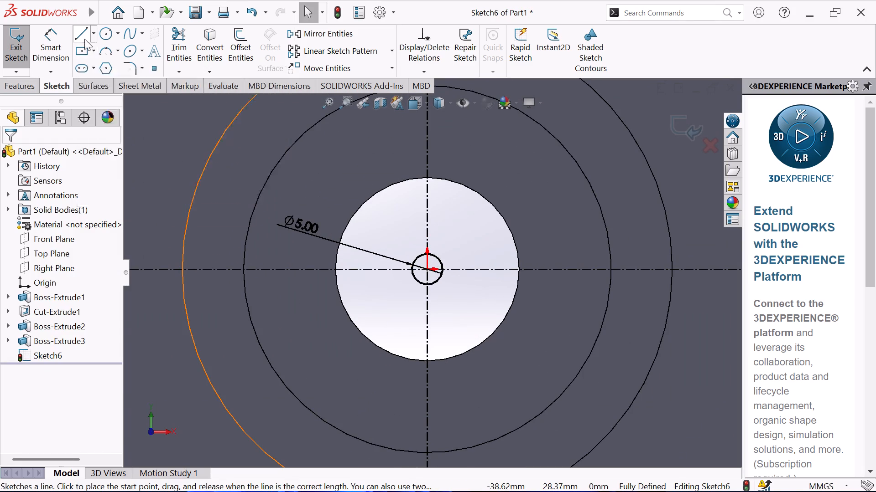
left_click(80, 34)
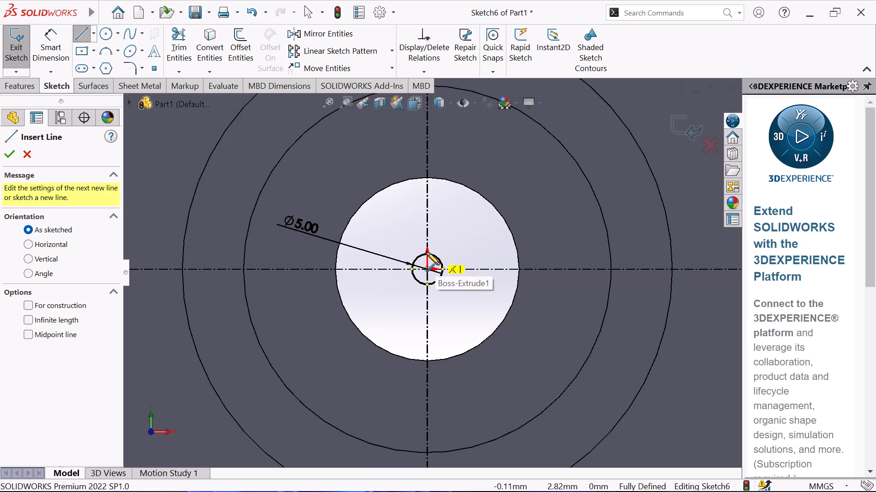
left_click(427, 252)
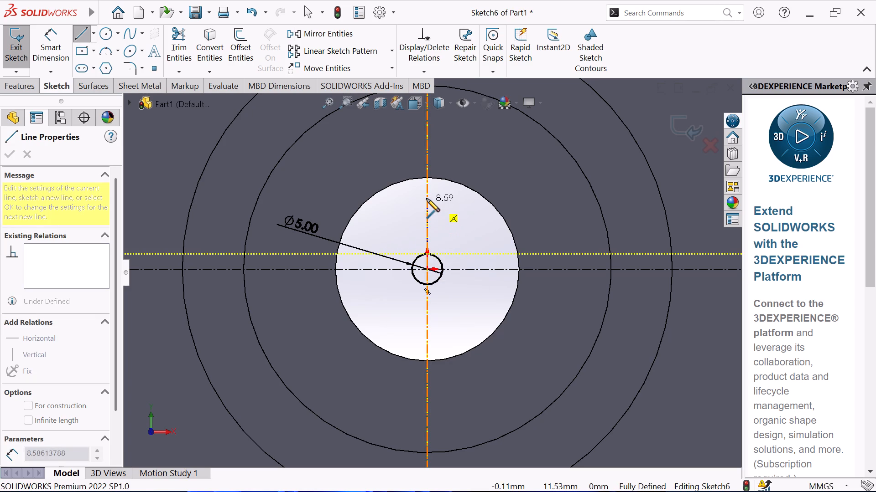
left_click(427, 199)
right_click(381, 209)
left_click(412, 221)
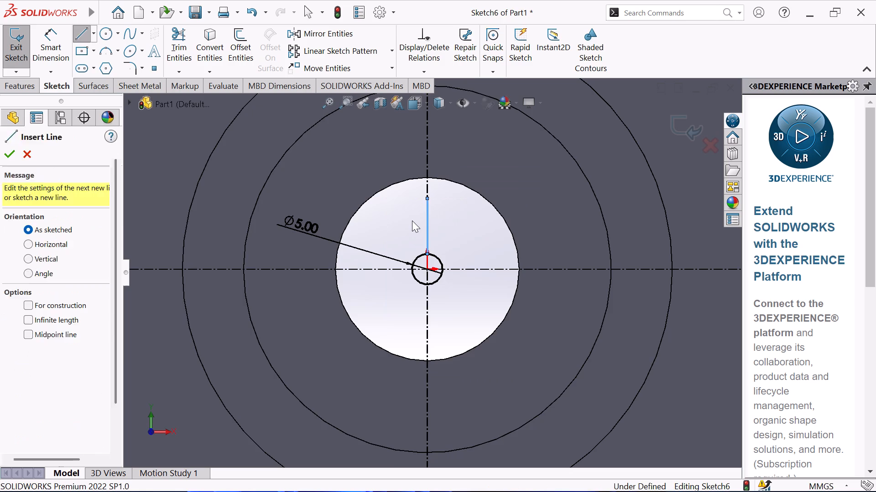
Dimension the length of the vertical line above the small circle, entering 7'.
left_click(63, 54)
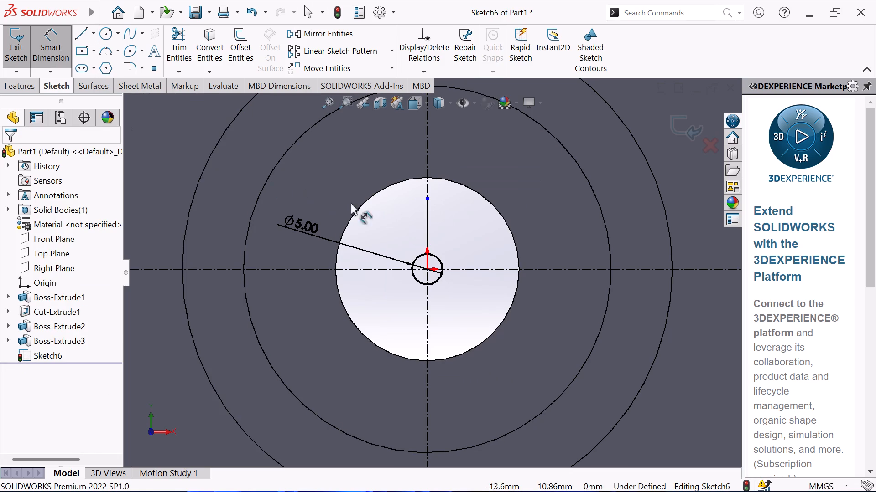
left_click(427, 210)
left_click(455, 220)
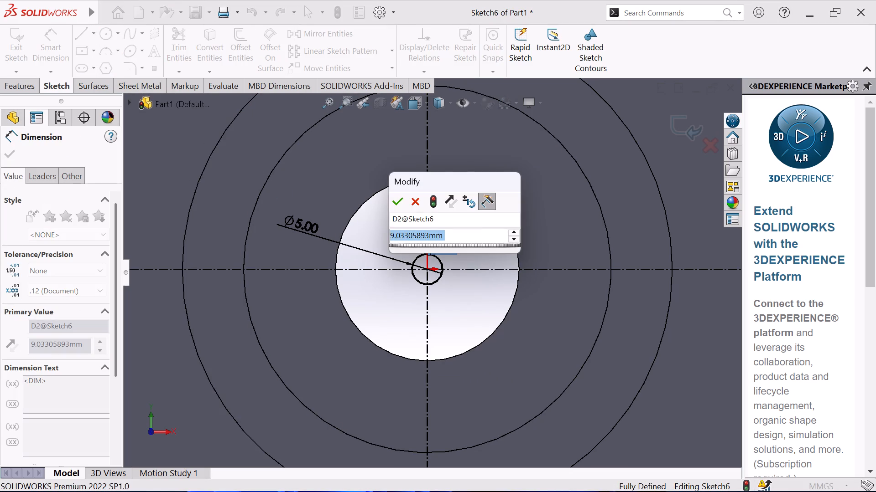
type("7'")
key("Return")
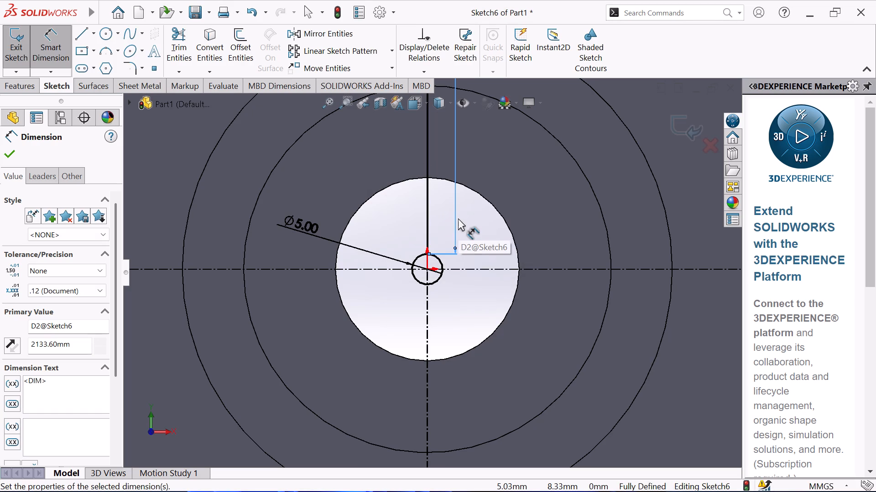
Set the vertical line's length dimension to 7 mm.
scroll(458, 218, "up", 8)
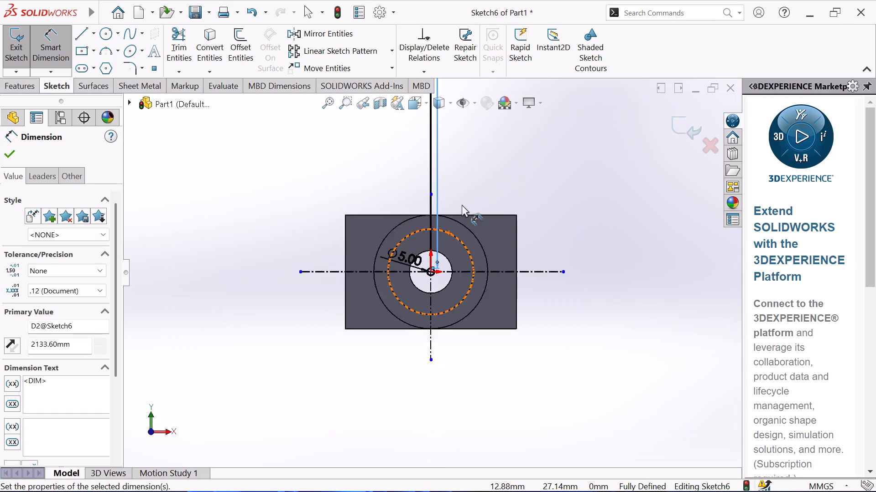
scroll(462, 205, "up", 10)
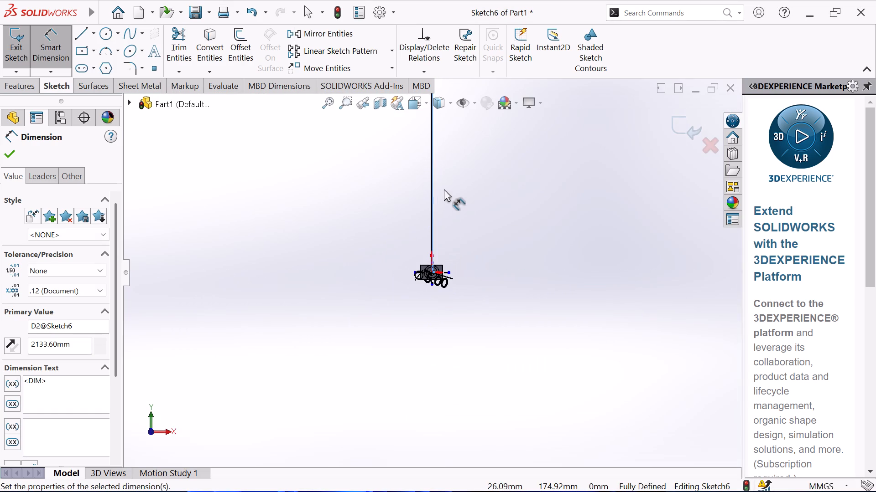
scroll(444, 189, "up", 5)
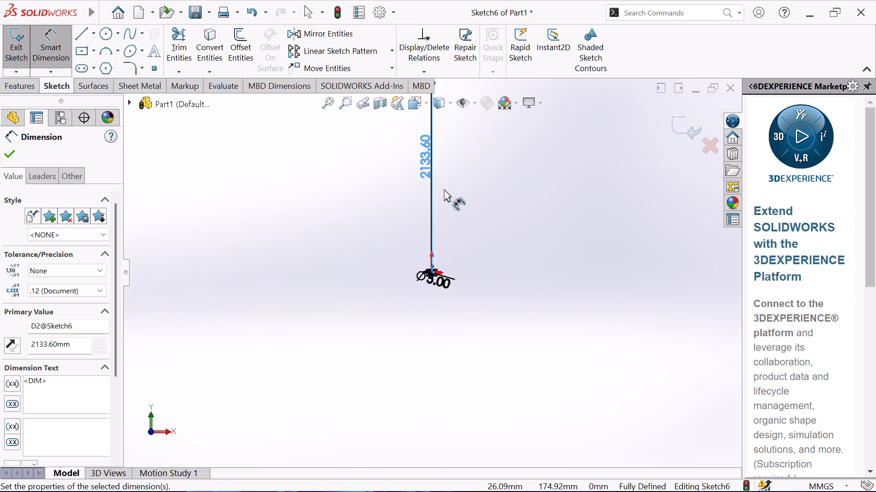
double_click(424, 191)
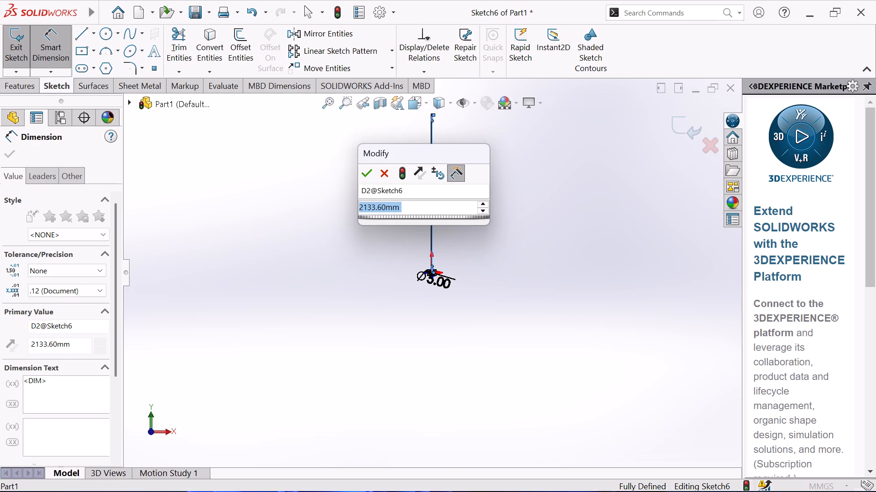
key("7")
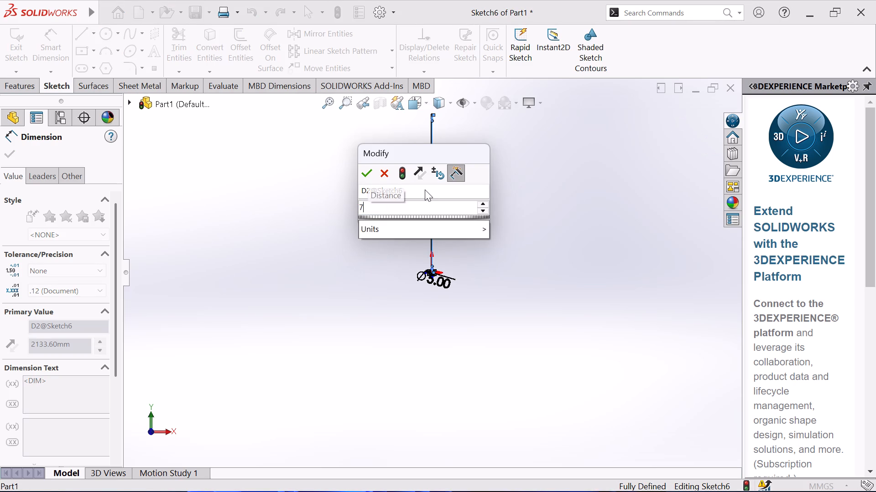
key("Return")
scroll(453, 288, "down", 4)
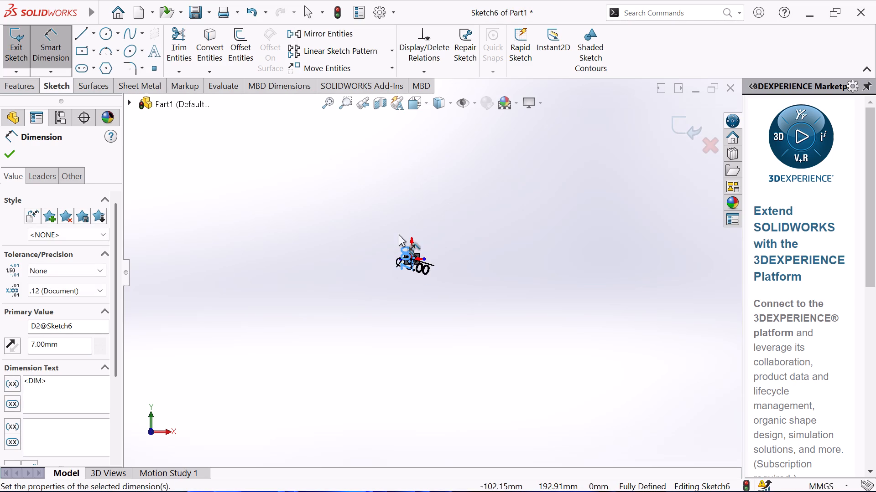
Offset the 7 mm vertical line above the small circle by 2.5 mm in both directions, with dimensions added.
scroll(399, 234, "down", 3)
scroll(433, 303, "down", 6)
scroll(418, 263, "down", 2)
scroll(382, 247, "down", 2)
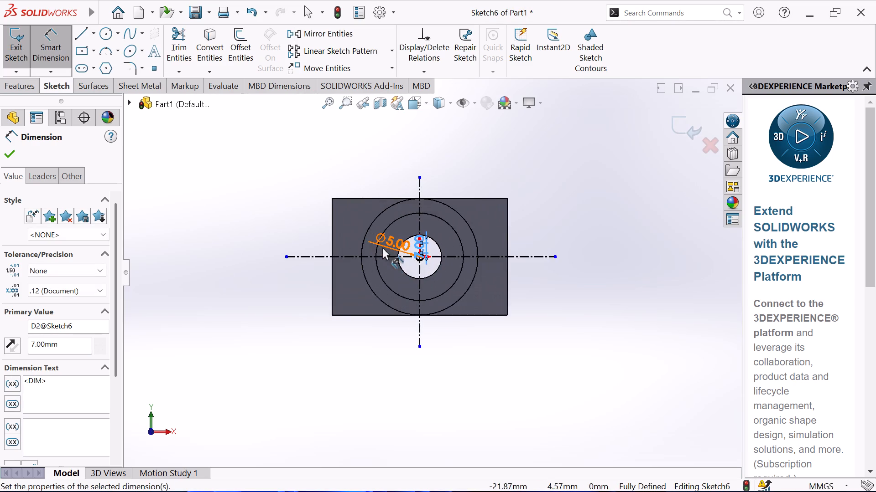
scroll(405, 237, "down", 5)
scroll(450, 276, "down", 2)
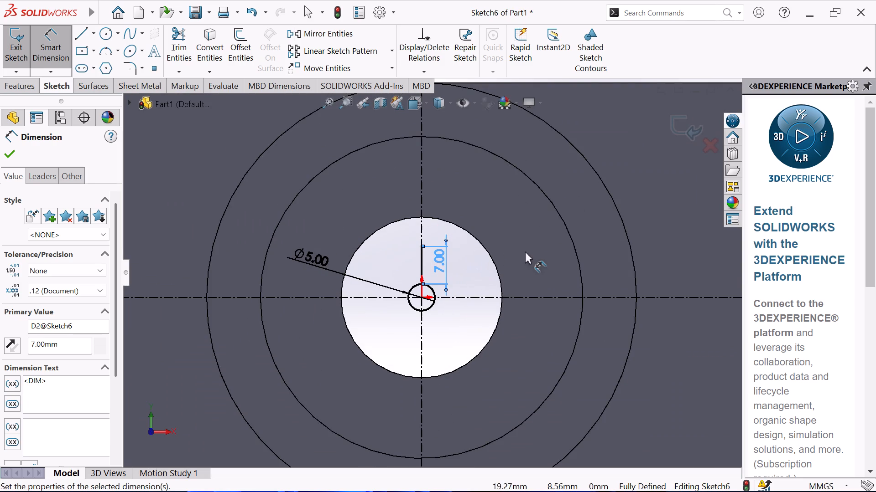
right_click(525, 251)
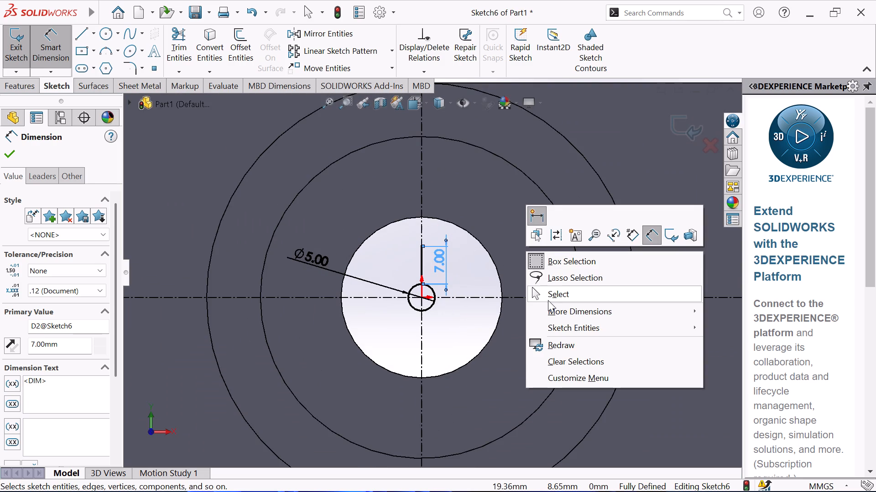
left_click(549, 293)
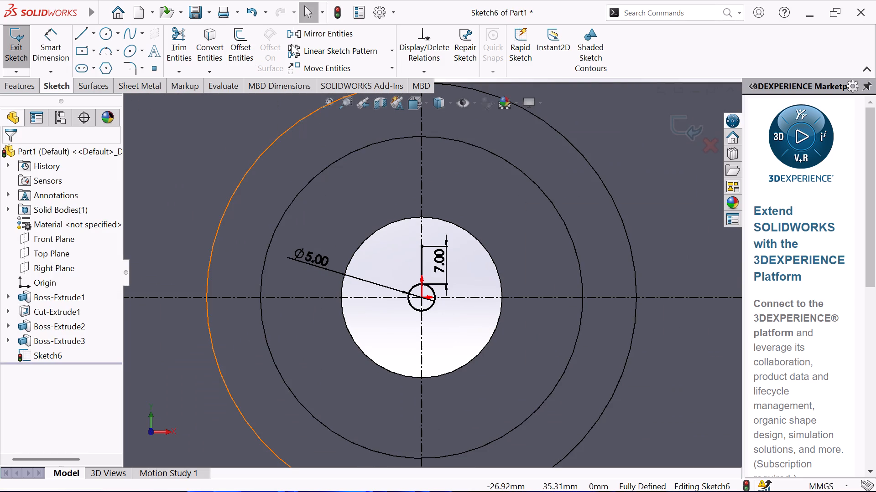
left_click(242, 47)
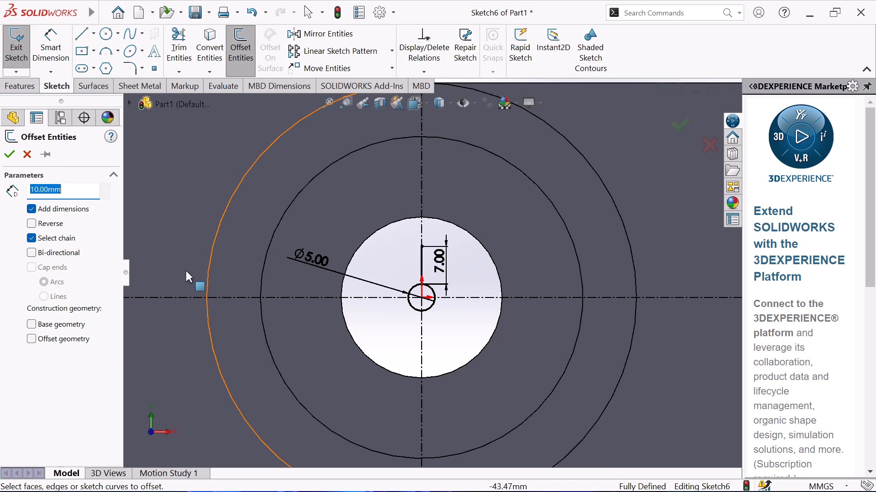
left_click(29, 252)
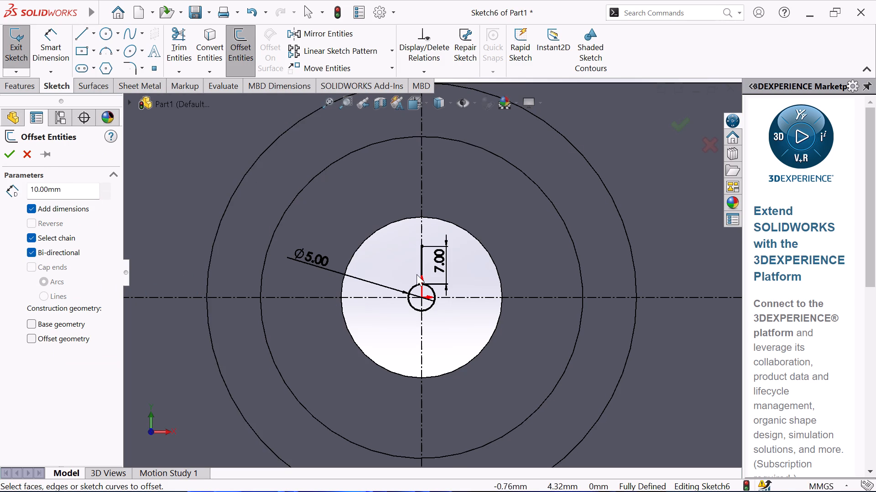
double_click(63, 191)
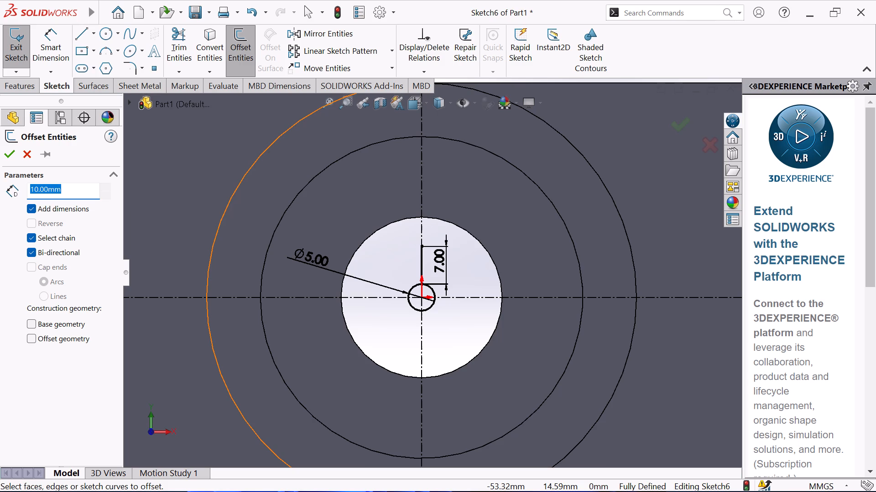
key("2")
type(".5")
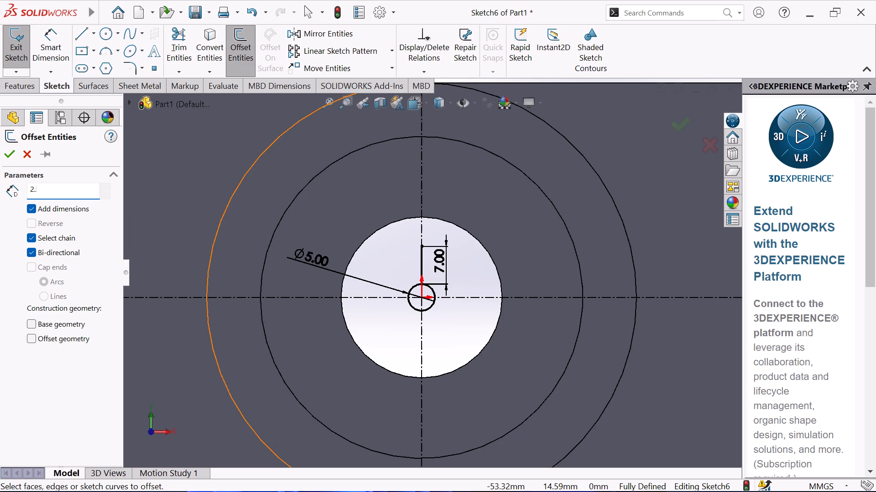
key("Return")
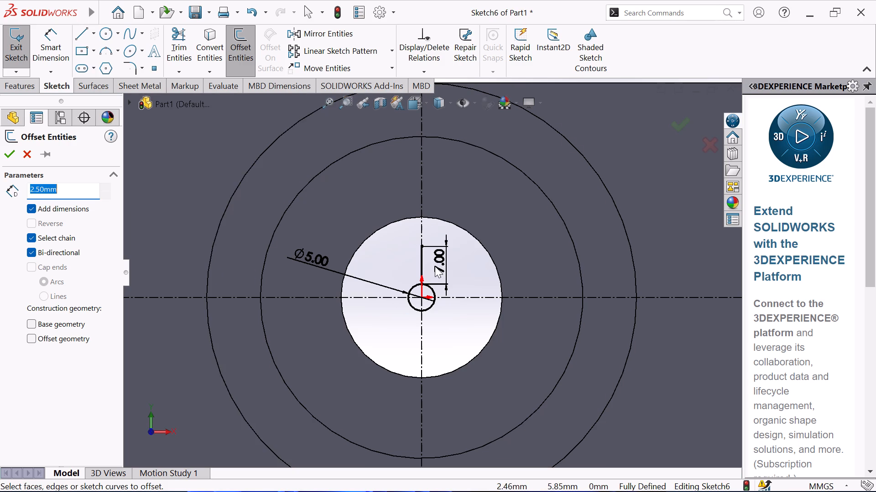
left_click(422, 256)
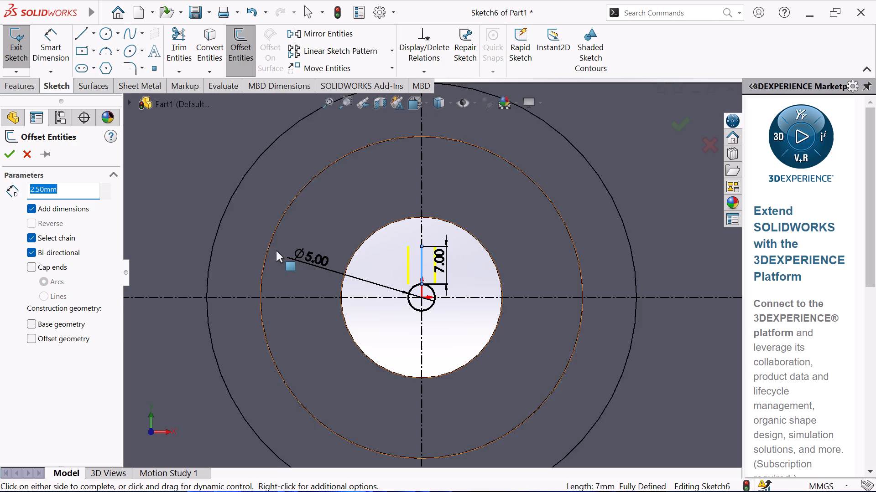
left_click(10, 155)
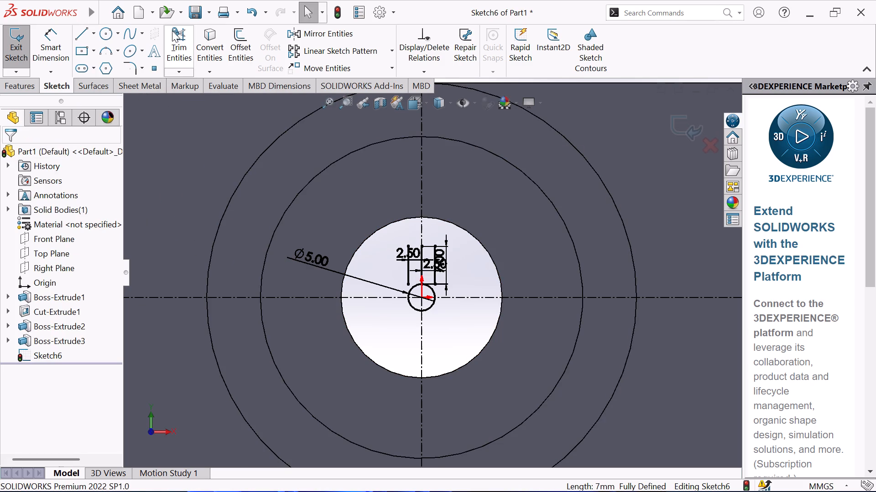
Extend the two offset vertical lines down to the 5 mm circle.
left_click(181, 75)
left_click(184, 97)
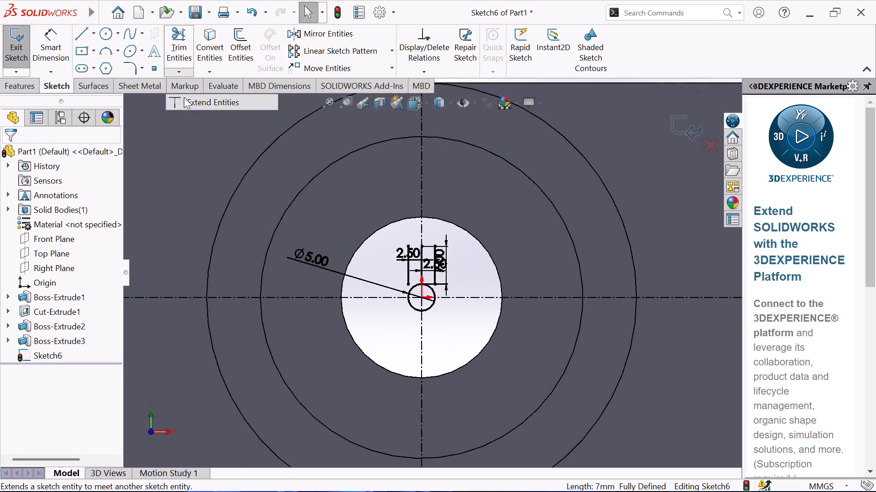
left_click(409, 273)
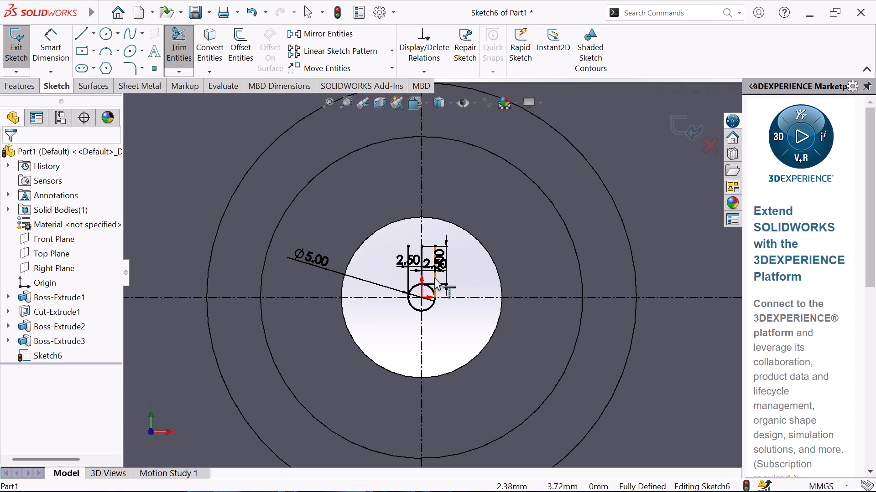
left_click(434, 277)
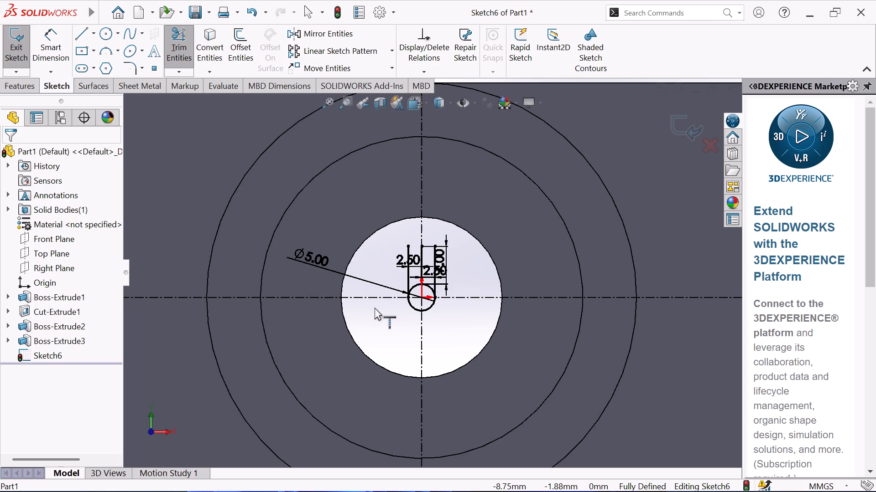
right_click(375, 307)
left_click(399, 348)
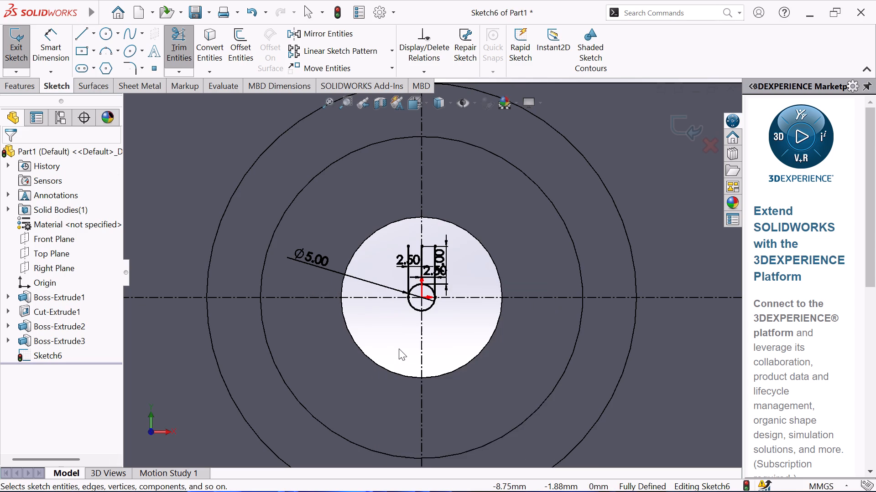
Draw a 5 mm horizontal line joining the upper ends of the two offset lines.
left_click(79, 31)
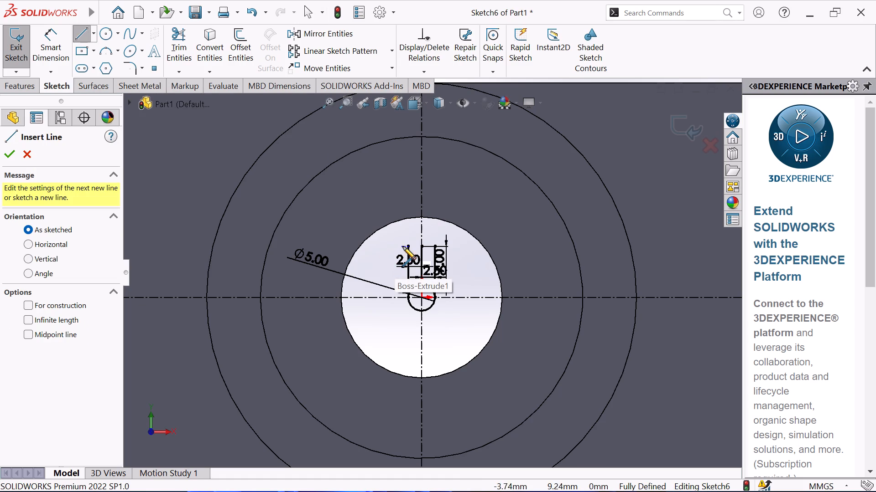
left_click(409, 244)
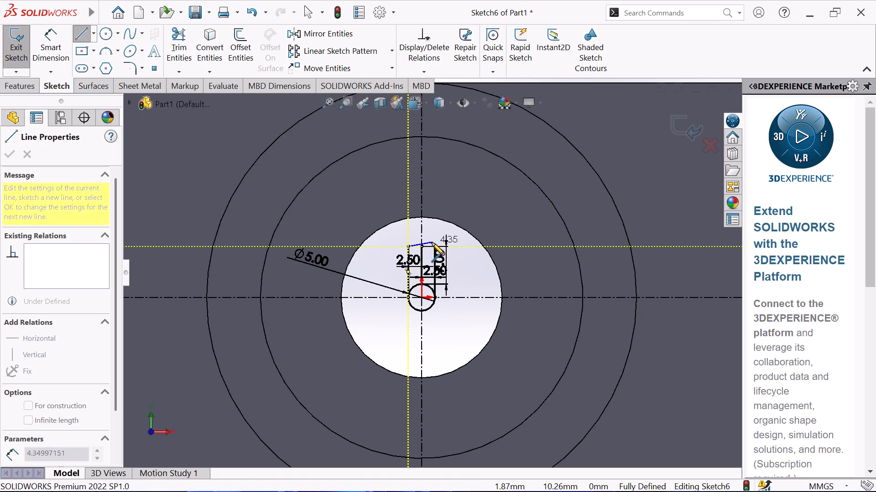
left_click(433, 246)
right_click(487, 211)
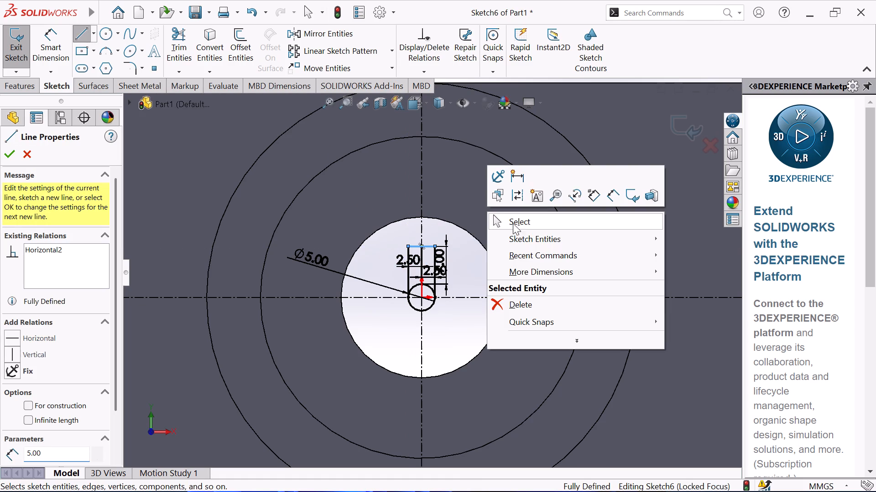
left_click(521, 220)
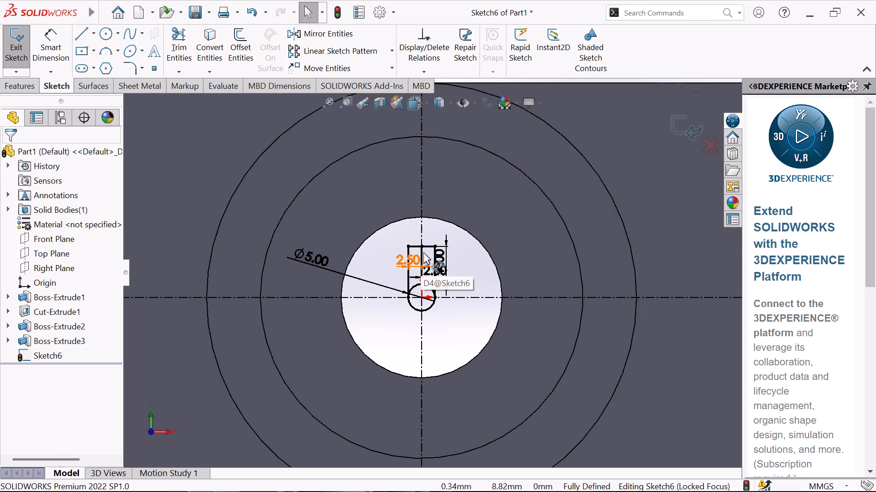
Delete the middle 7 mm vertical line between the two offset lines, together with its associated dimensions.
scroll(426, 276, "down", 1)
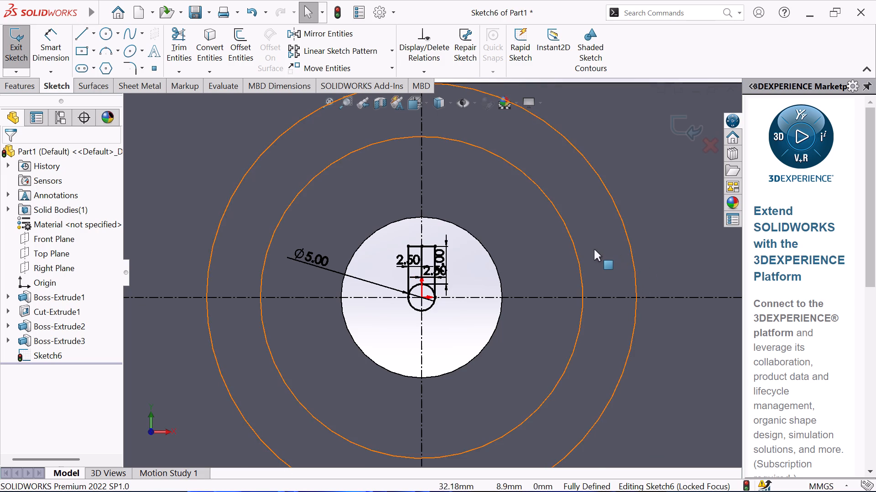
right_click(594, 249)
left_click(532, 270)
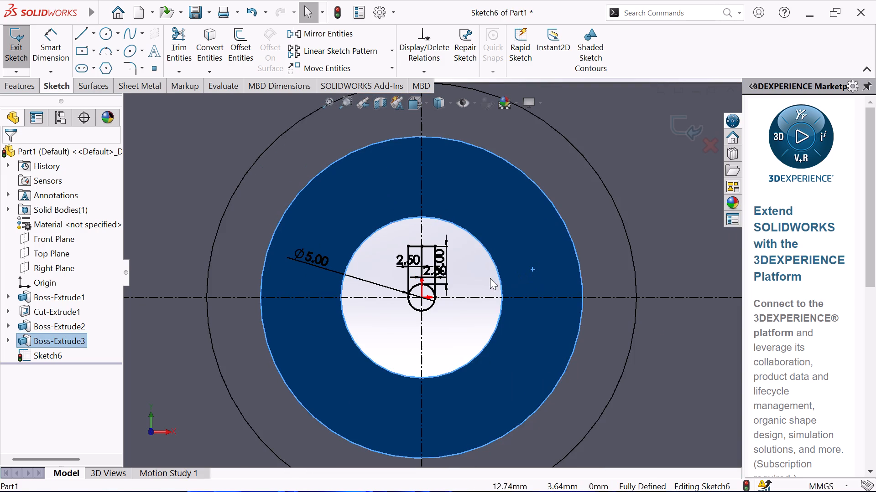
left_click(490, 278)
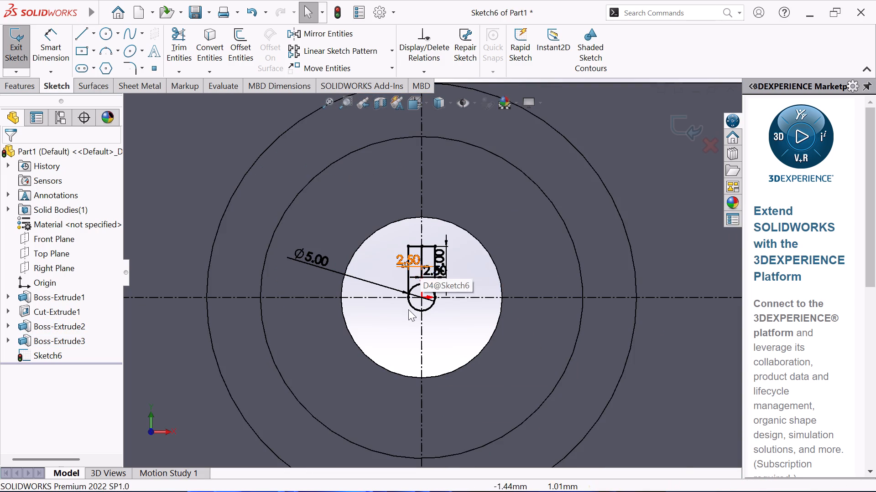
scroll(408, 309, "down", 3)
left_click(436, 206)
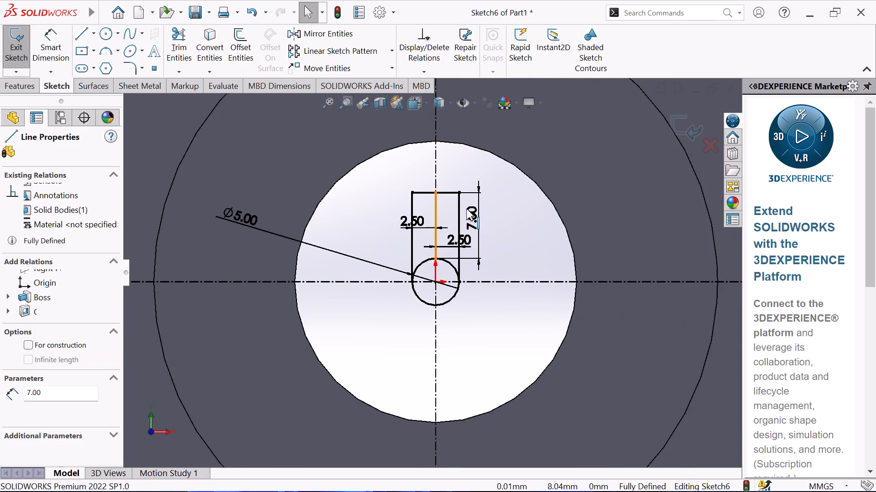
key("Delete")
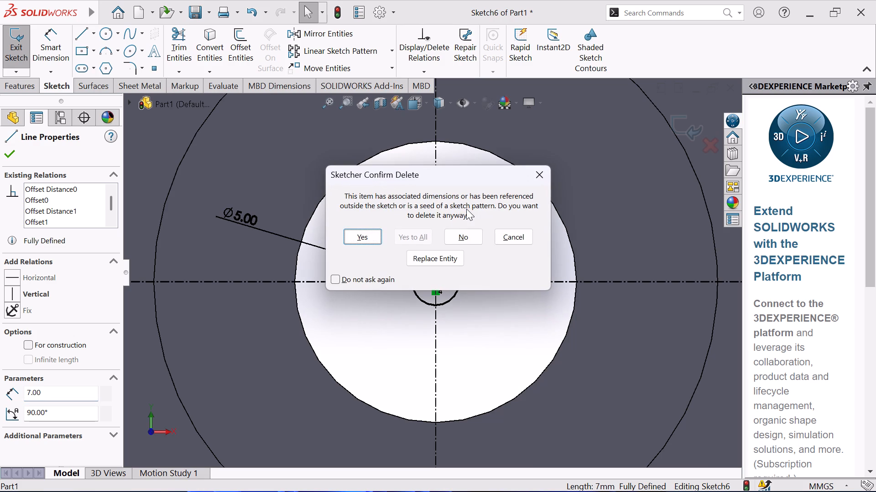
left_click(354, 233)
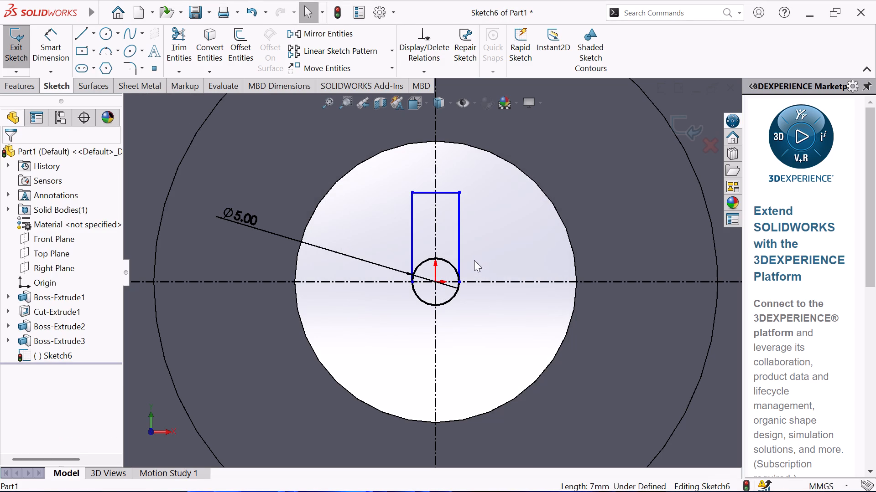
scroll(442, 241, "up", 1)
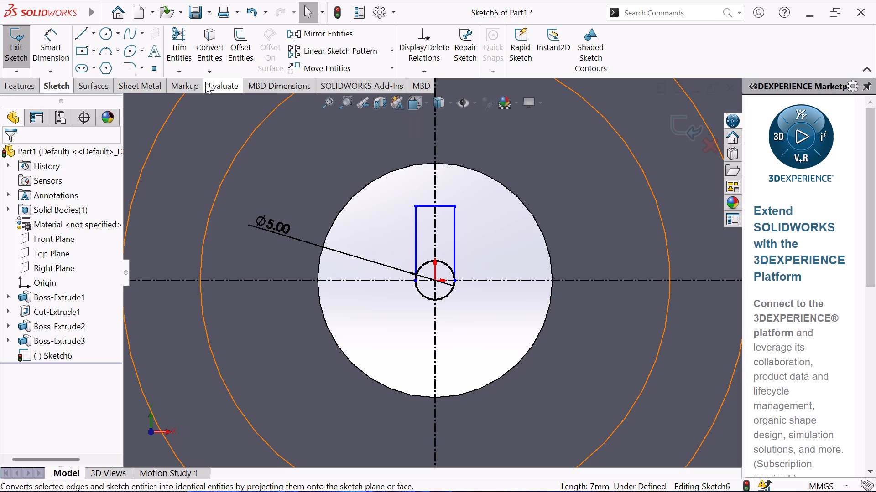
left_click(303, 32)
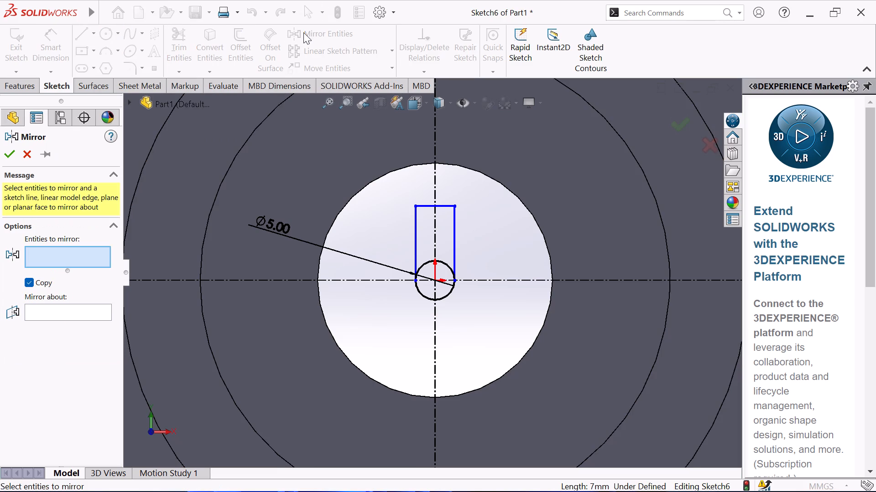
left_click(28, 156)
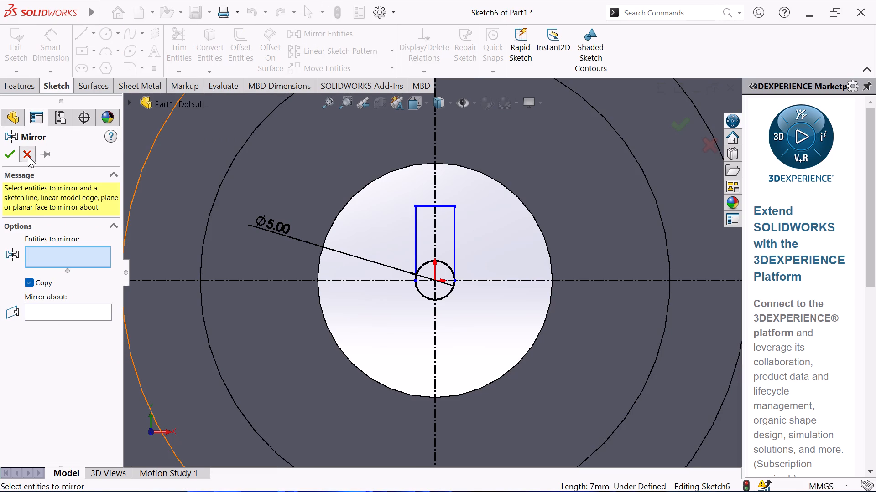
Circularly pattern the arm's two vertical lines and top line around the 5 mm circle's centre, with 6 equally spaced instances over 360 degrees.
left_click(392, 49)
left_click(364, 87)
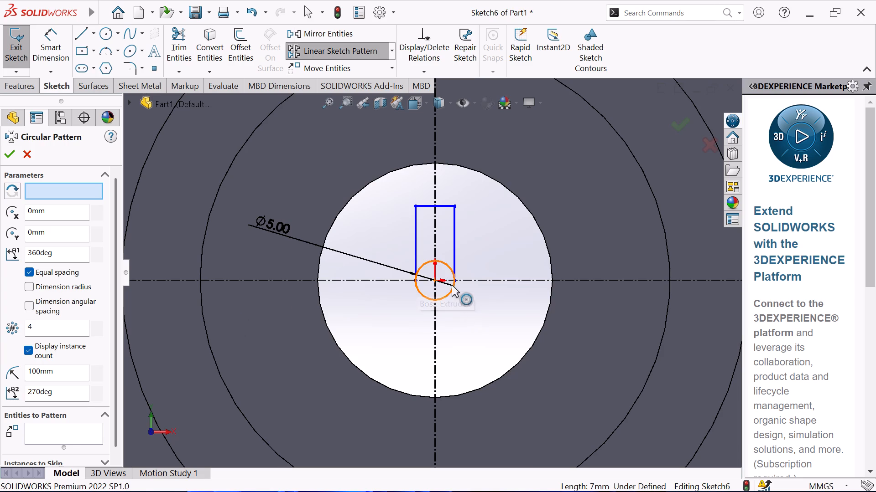
left_click(446, 298)
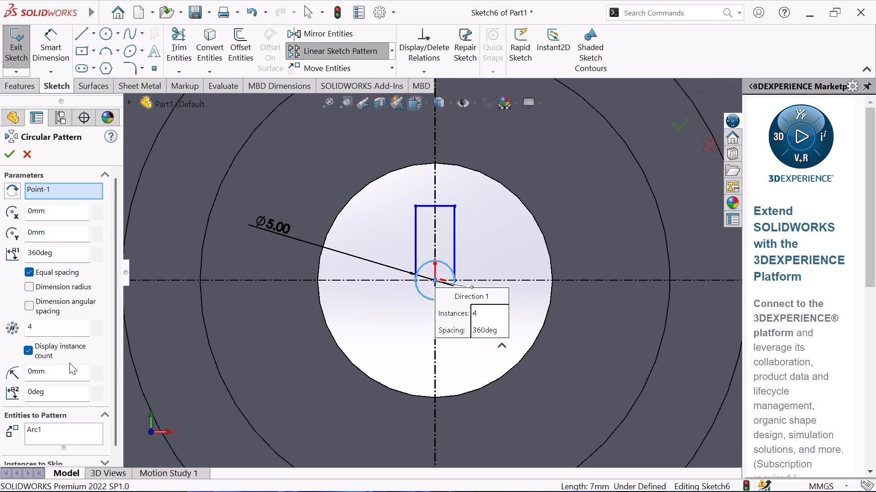
double_click(61, 327)
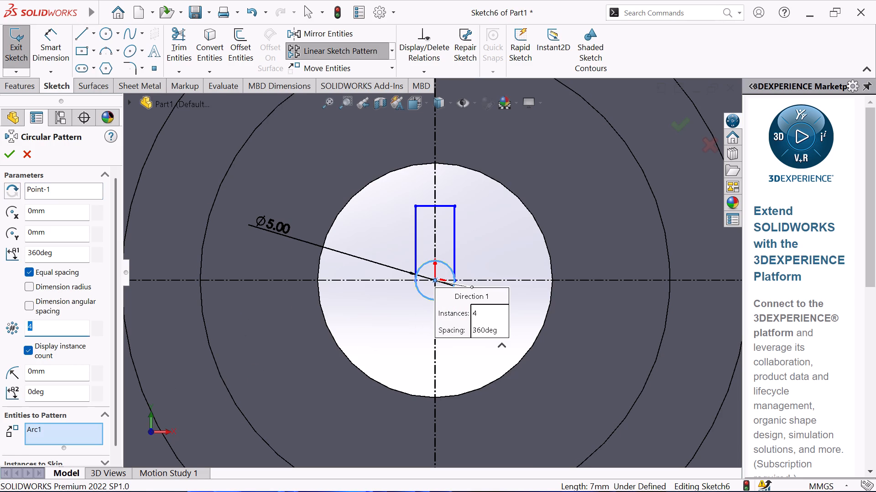
key("6")
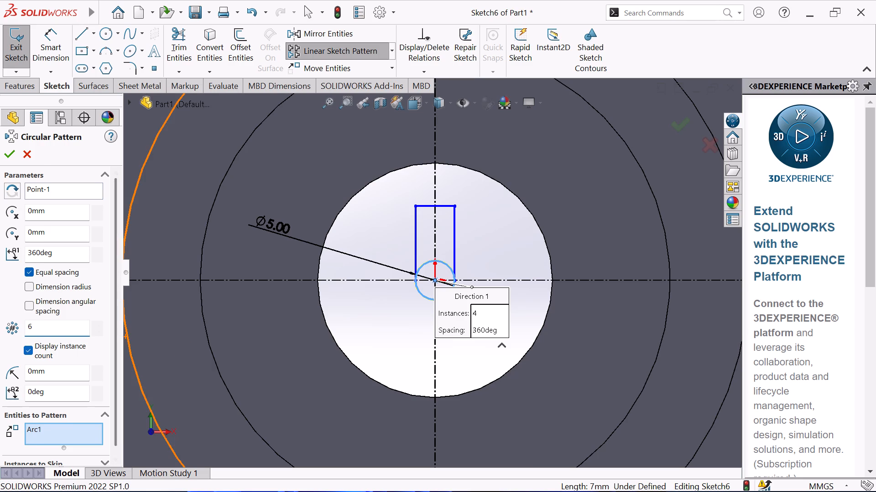
scroll(85, 367, "down", 1)
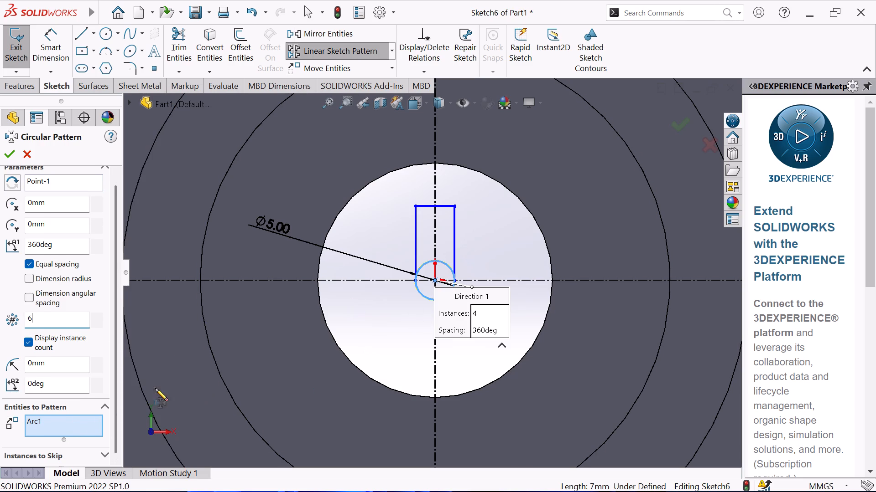
right_click(77, 421)
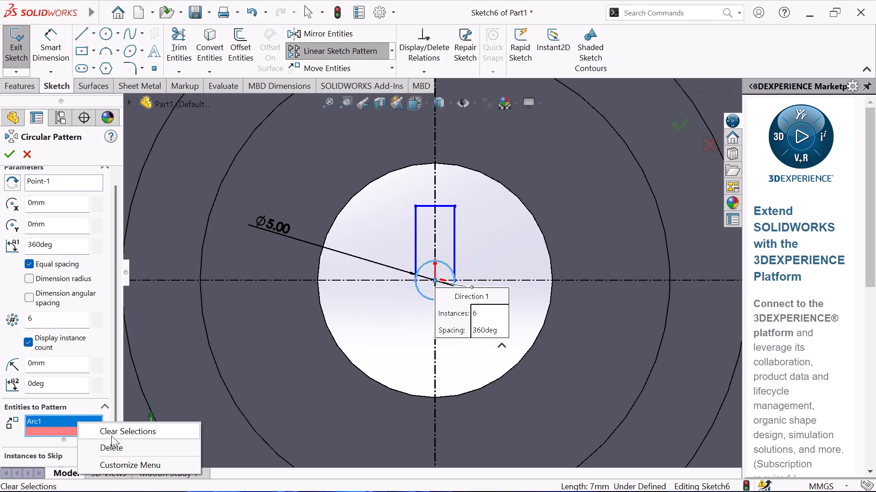
left_click(114, 431)
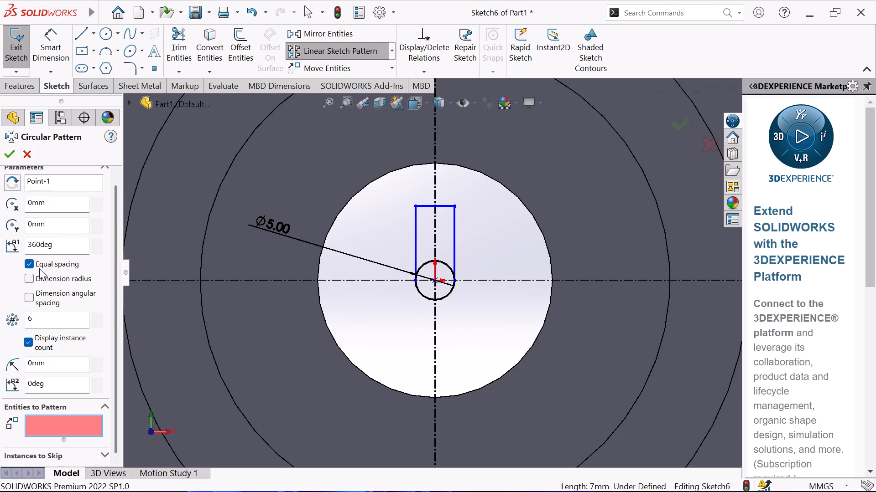
scroll(54, 265, "up", 1)
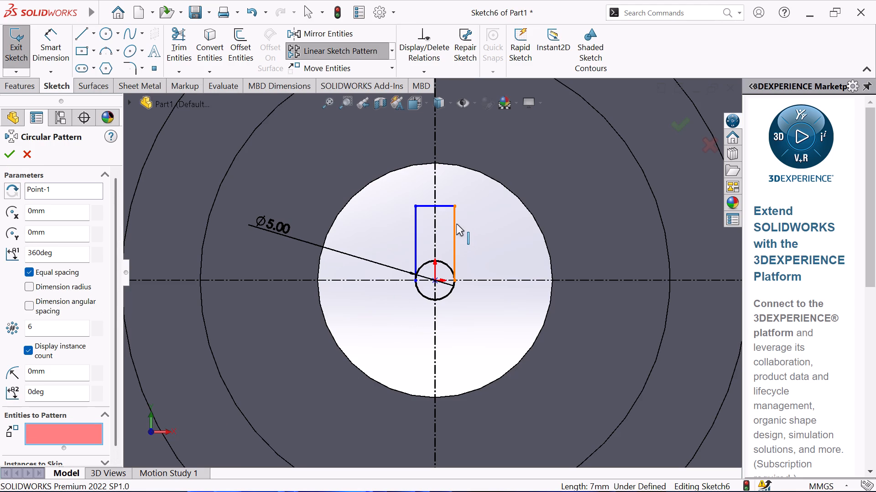
left_click(456, 224)
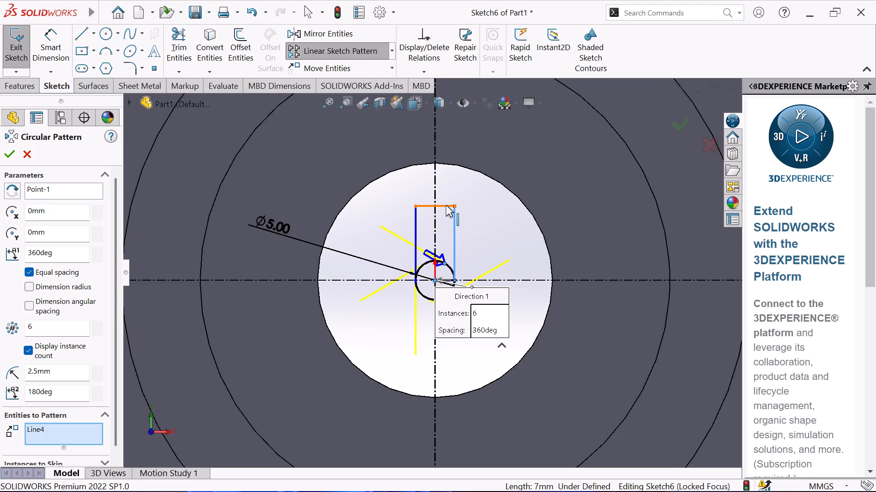
left_click(446, 205)
left_click(413, 226)
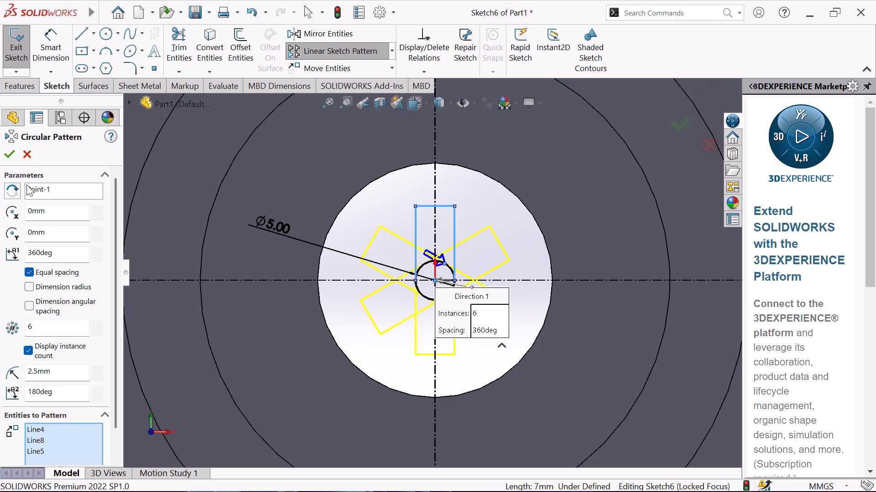
left_click(7, 152)
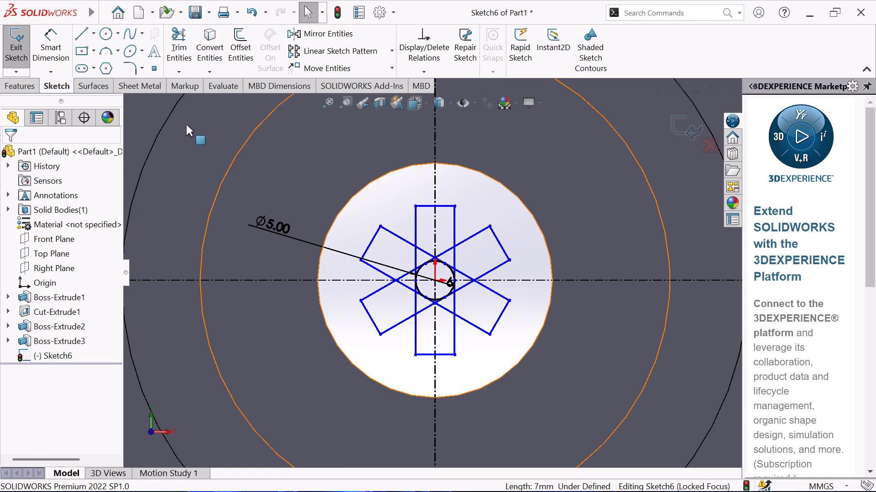
Trim the overlapping line segments at the inner corners on both sides of the upper arm and between the two right-hand arms.
left_click(179, 51)
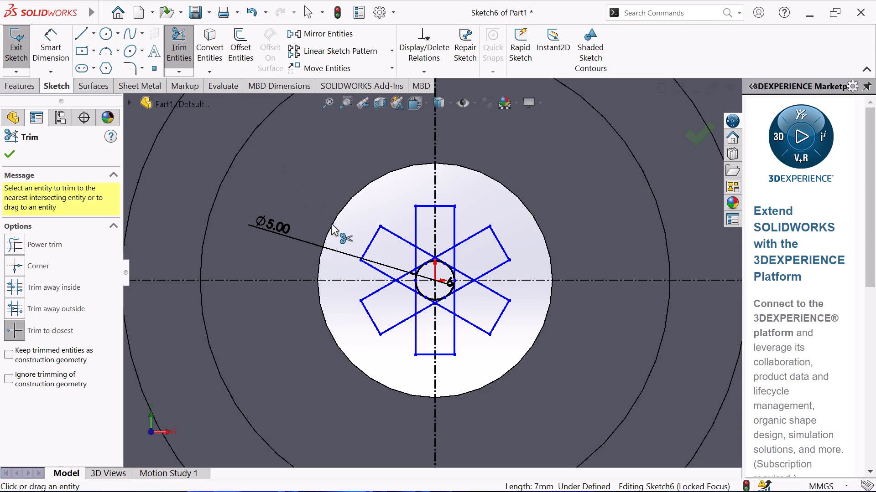
left_click(415, 264)
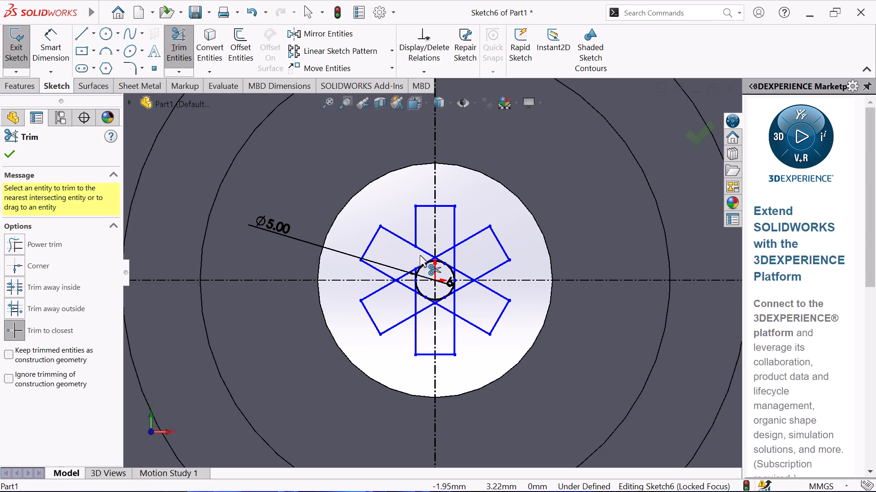
left_click(422, 252)
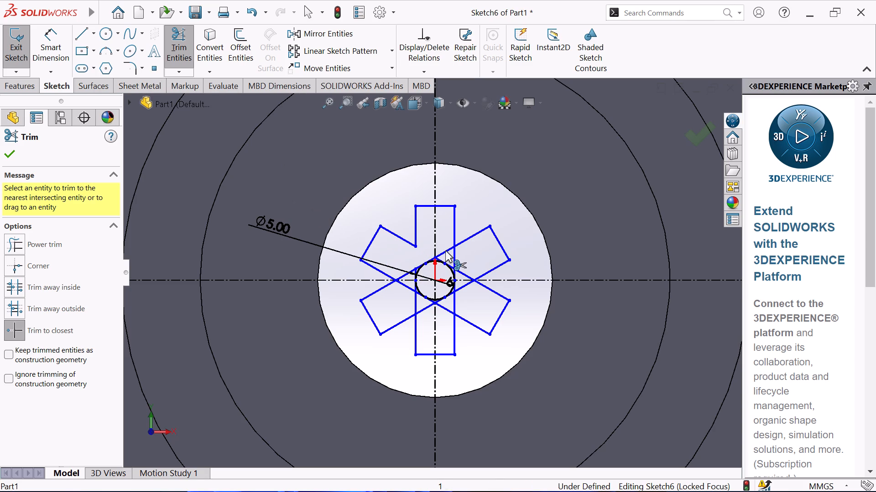
left_click(446, 251)
left_click(453, 256)
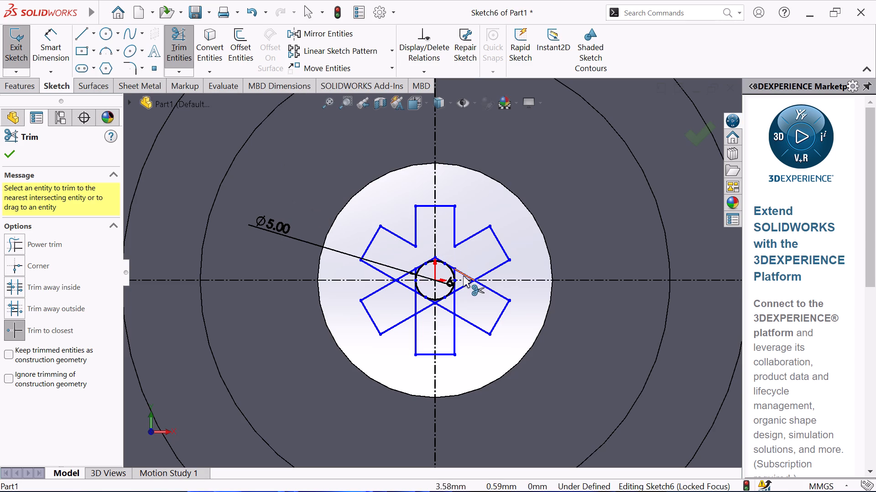
left_click(465, 275)
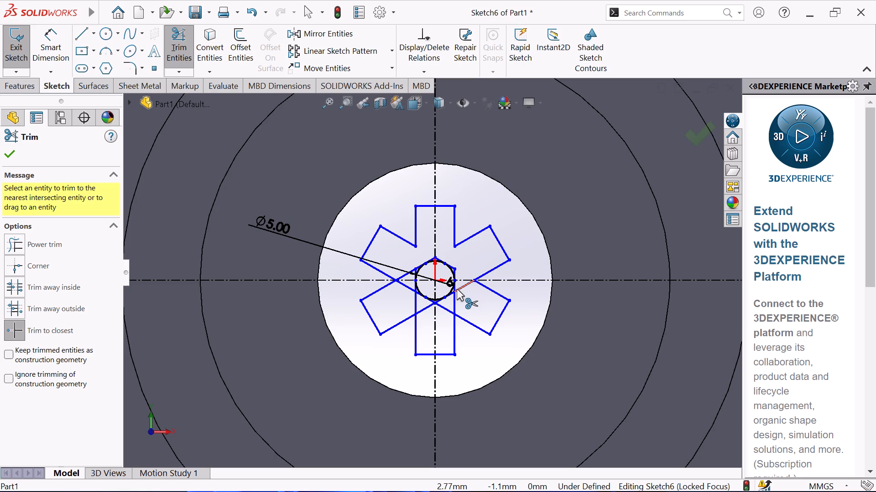
left_click(459, 289)
Trim the leftover segments along the top of the 5 mm circle and the crossing lines between the left-hand arms and beside the lower arm.
scroll(459, 290, "down", 2)
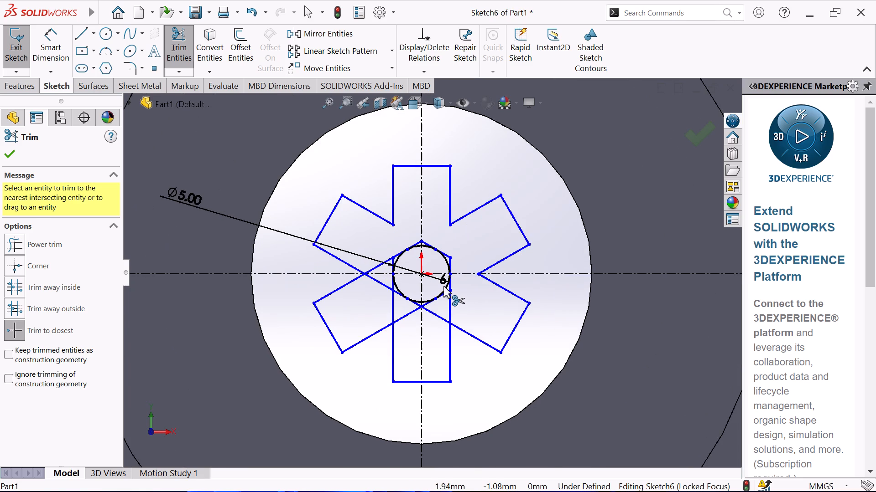
scroll(443, 286, "down", 2)
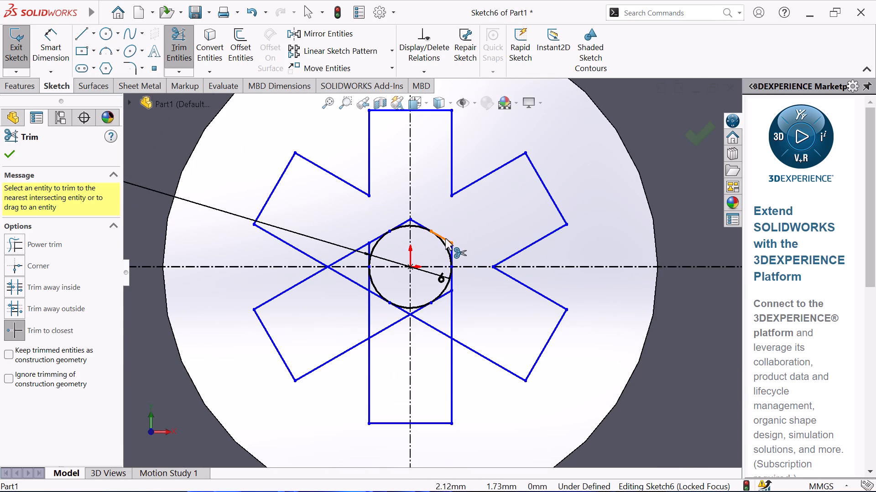
left_click(445, 238)
left_click(419, 223)
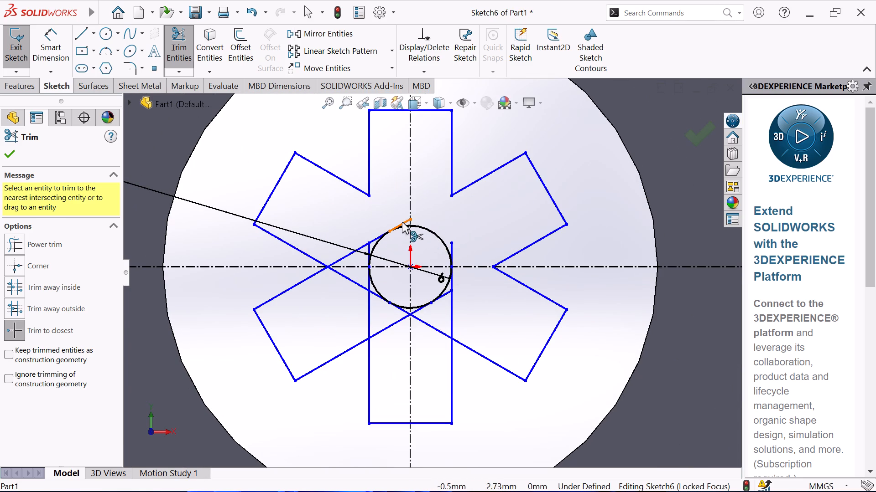
left_click(402, 222)
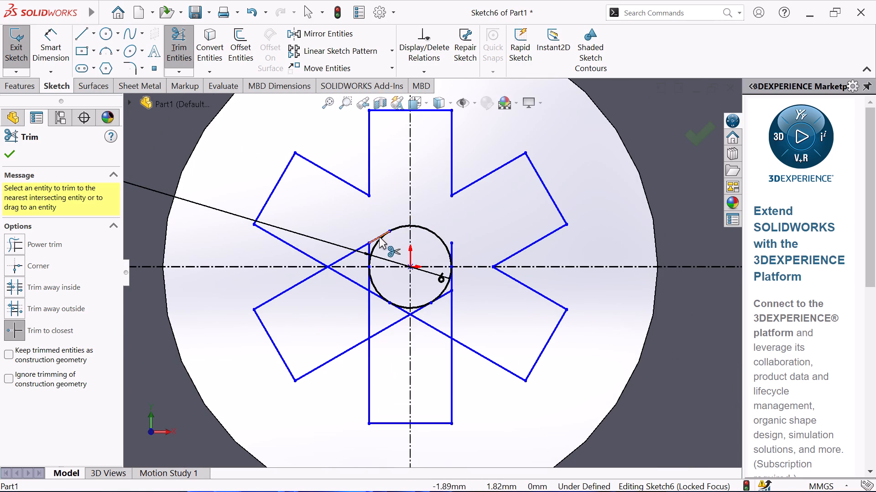
left_click(379, 236)
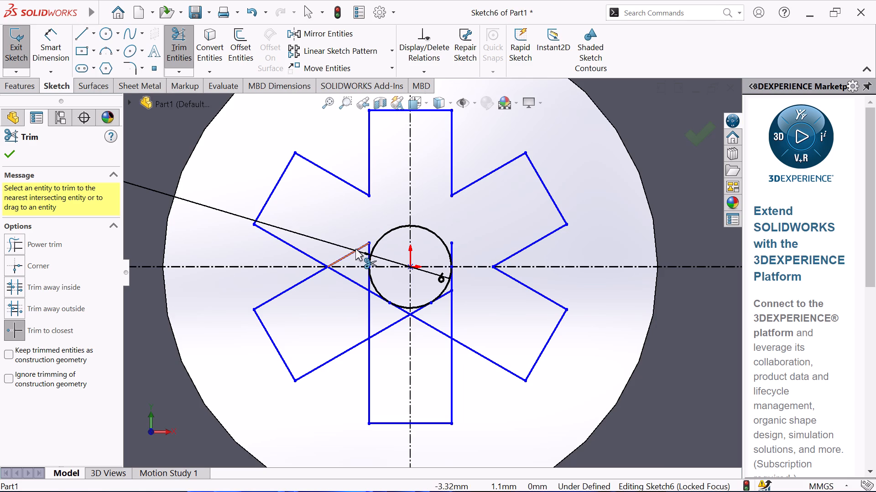
left_click(355, 249)
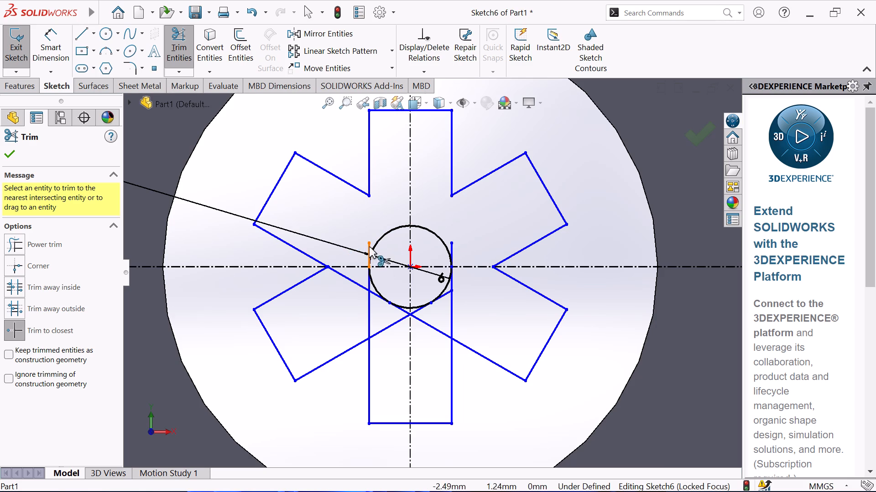
left_click(369, 246)
left_click(367, 277)
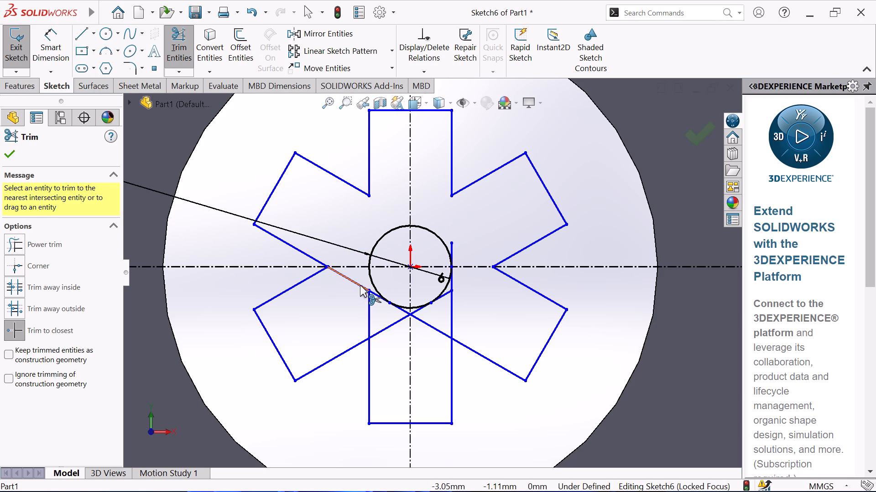
left_click(360, 285)
left_click(370, 296)
left_click(372, 294)
Trim the remaining segments below and to the right of the 5 mm circle, leaving only the six-arm outline and the circle.
left_click(400, 309)
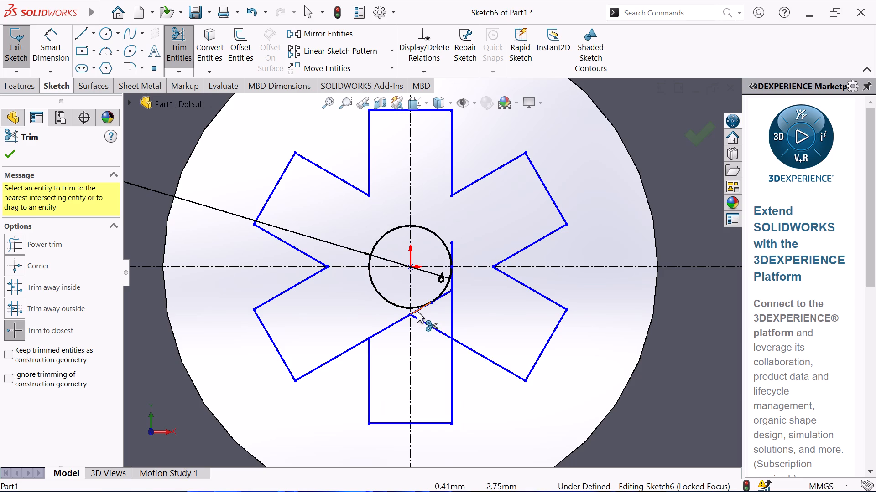
left_click(417, 311)
left_click(420, 322)
left_click(402, 317)
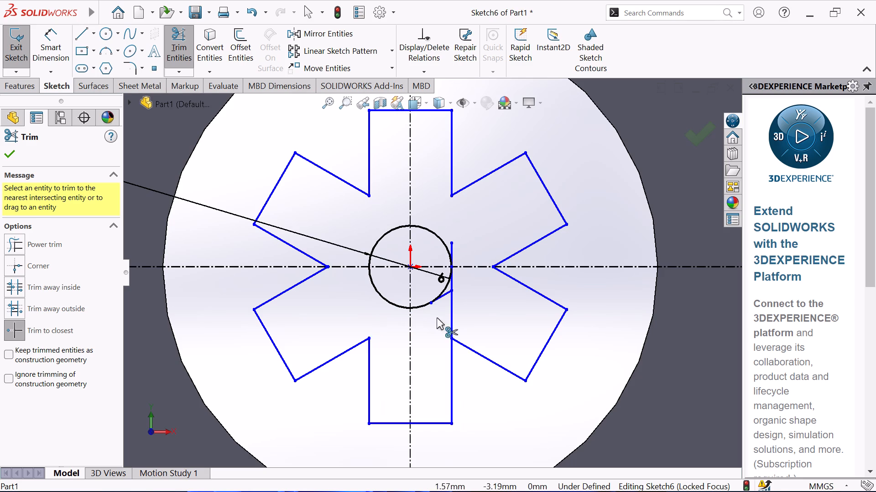
left_click(444, 296)
left_click(453, 286)
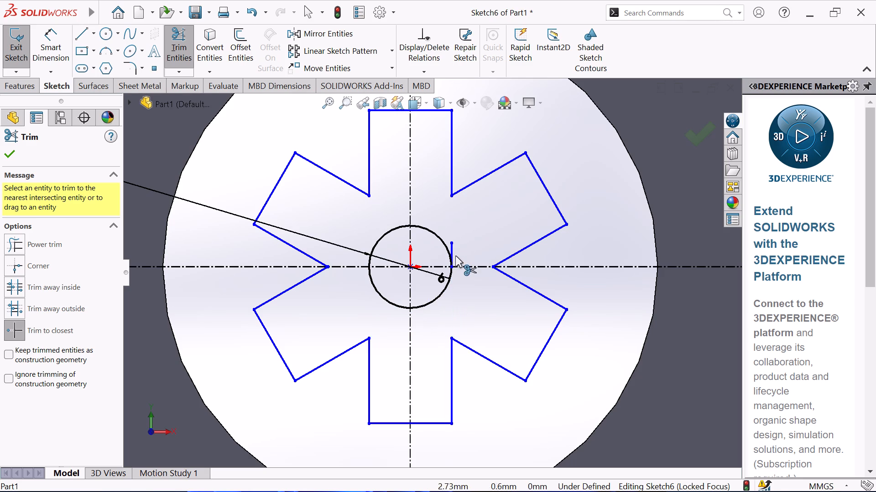
left_click(452, 249)
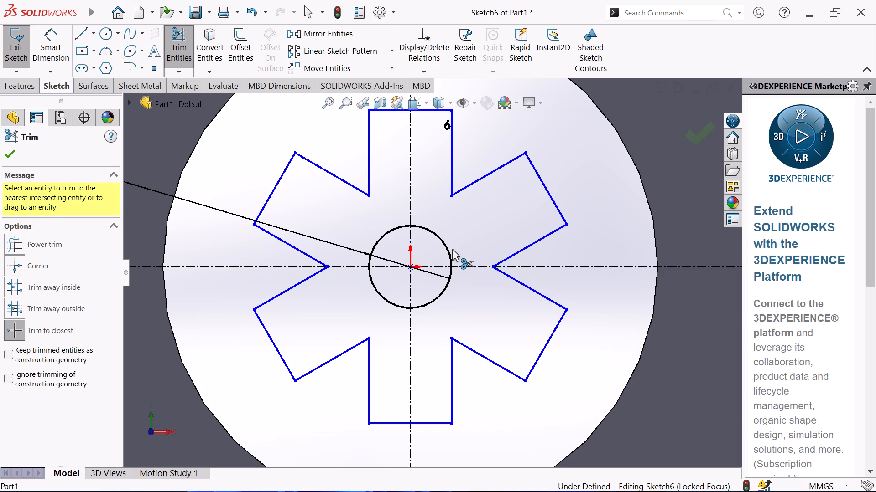
left_click(8, 152)
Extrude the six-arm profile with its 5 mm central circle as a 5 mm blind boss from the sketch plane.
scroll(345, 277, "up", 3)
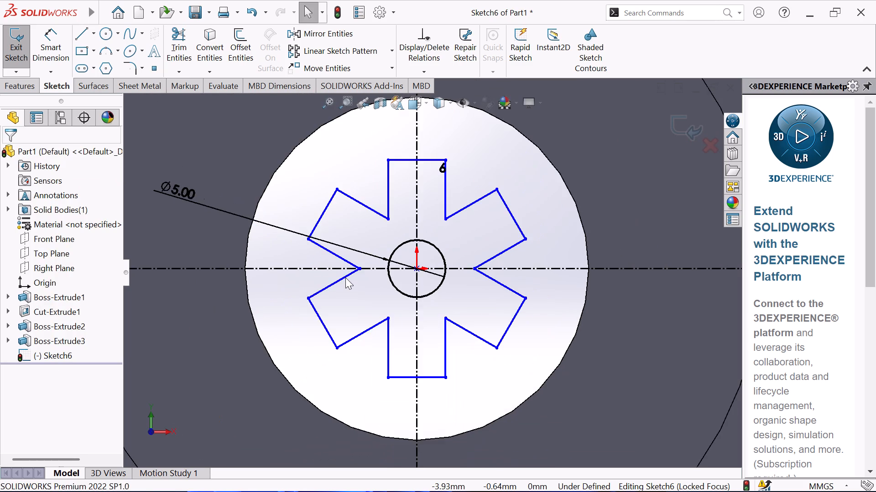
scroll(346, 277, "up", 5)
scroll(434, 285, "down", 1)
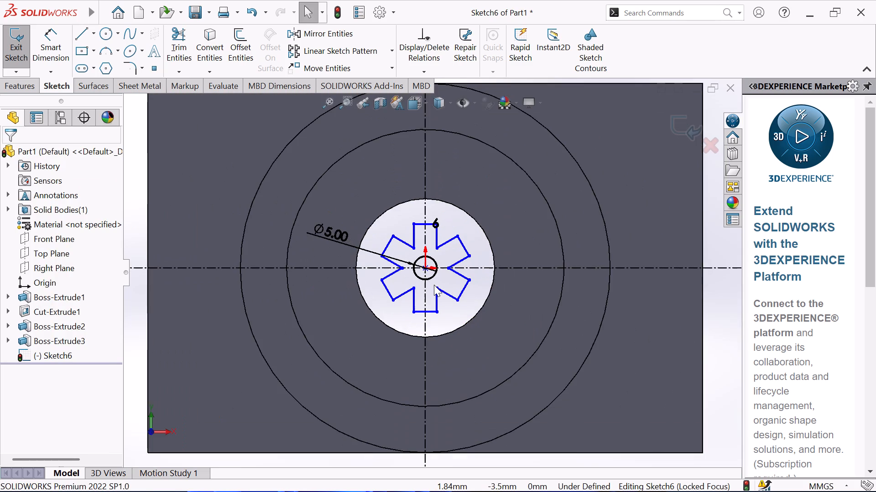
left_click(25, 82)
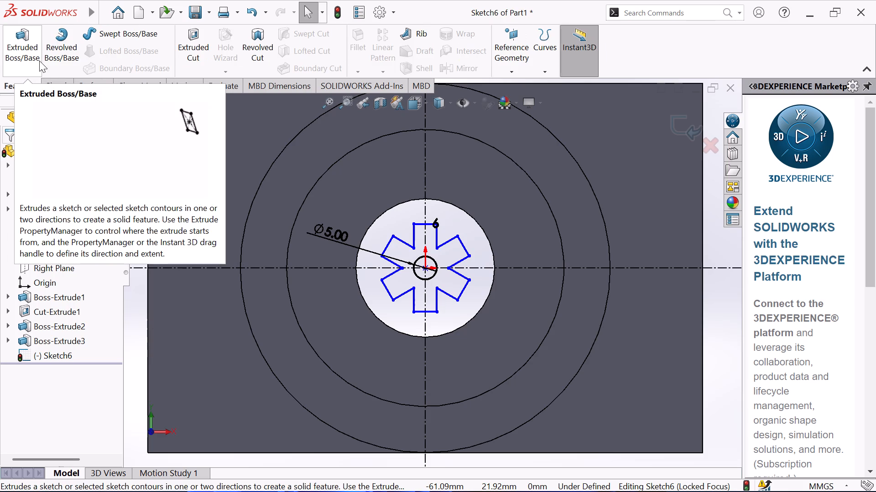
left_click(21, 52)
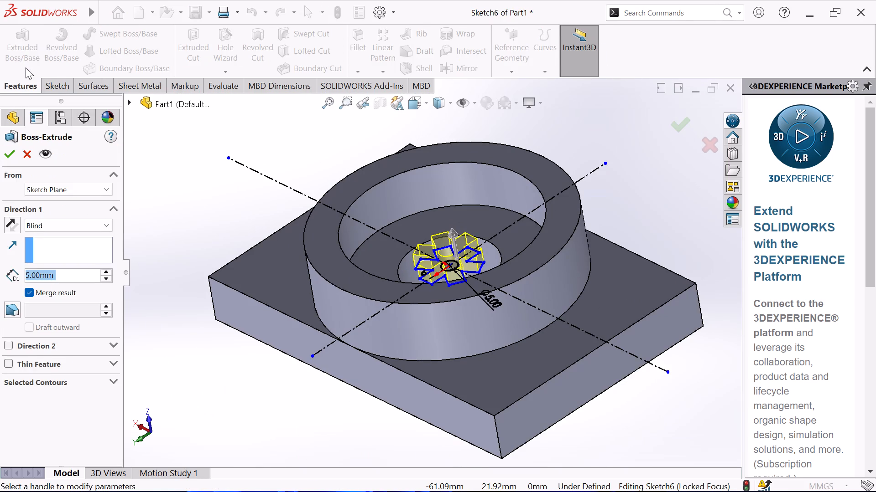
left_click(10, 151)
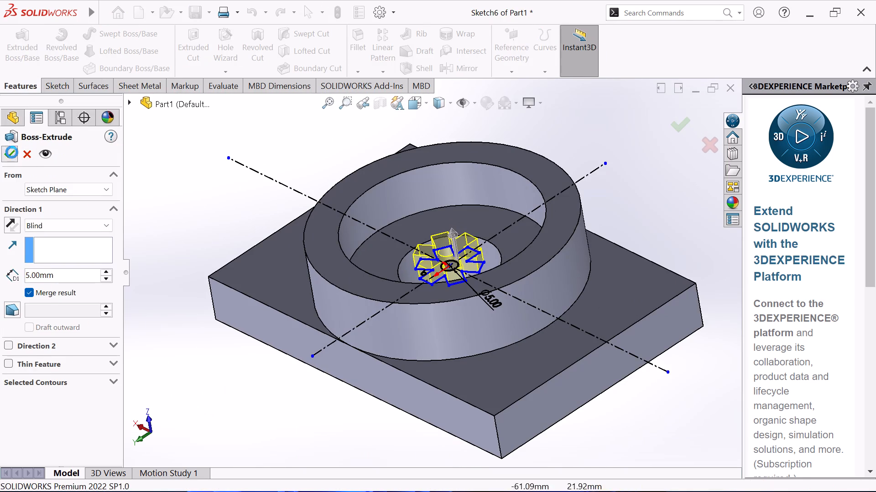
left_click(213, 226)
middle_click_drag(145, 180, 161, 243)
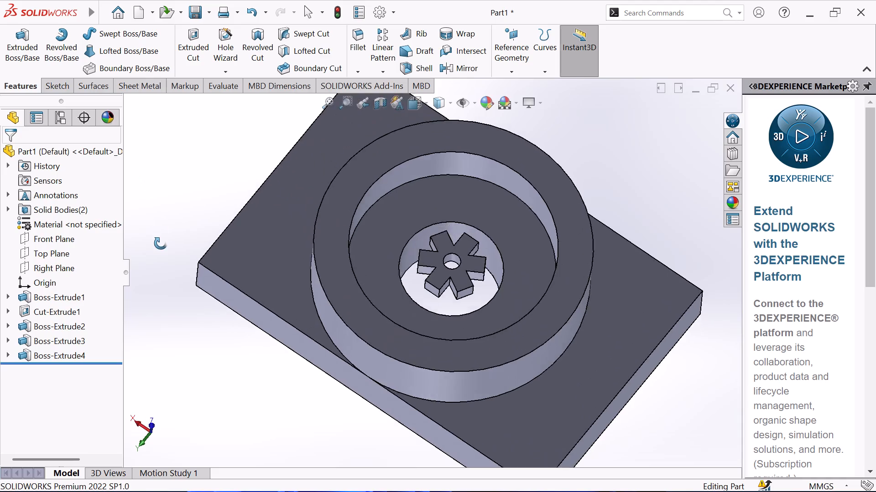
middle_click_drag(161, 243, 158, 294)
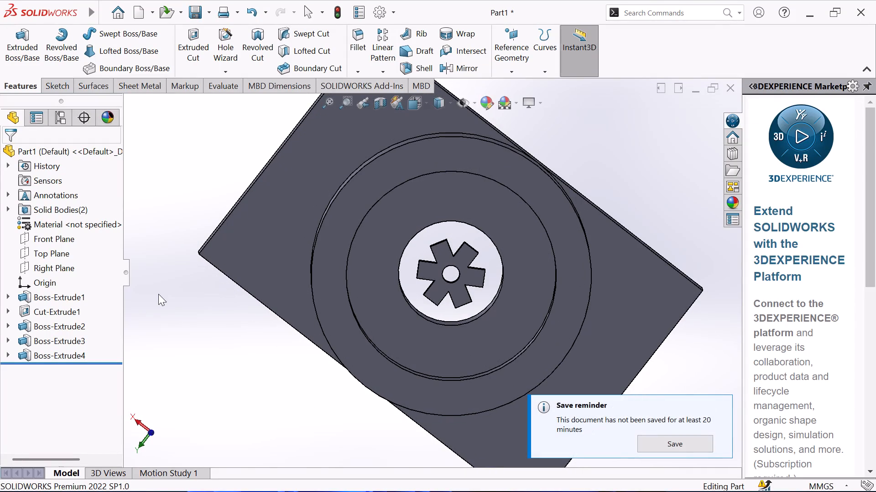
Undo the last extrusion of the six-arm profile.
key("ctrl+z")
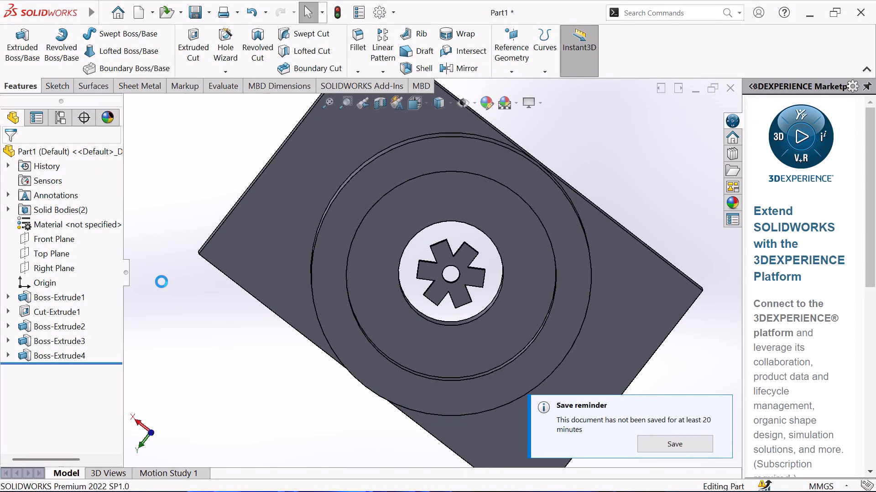
Delete the 5 mm circle at the centre of the six-arm sketch.
scroll(426, 270, "down", 4)
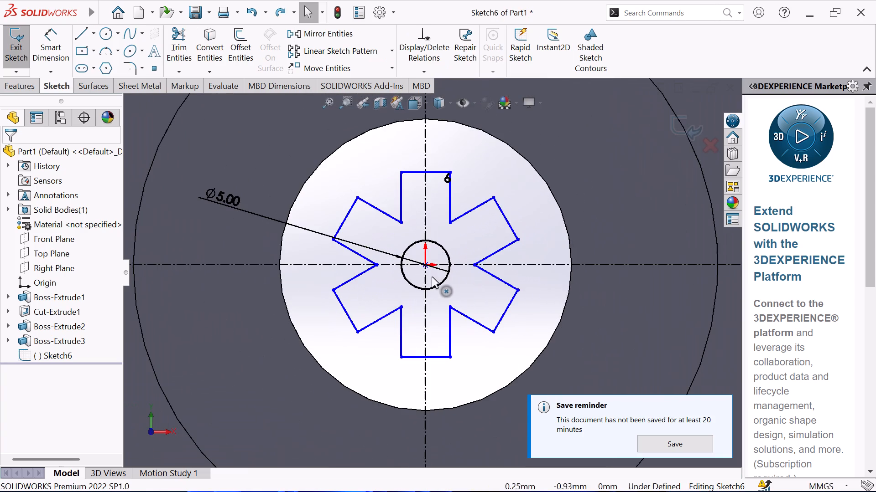
left_click(440, 283)
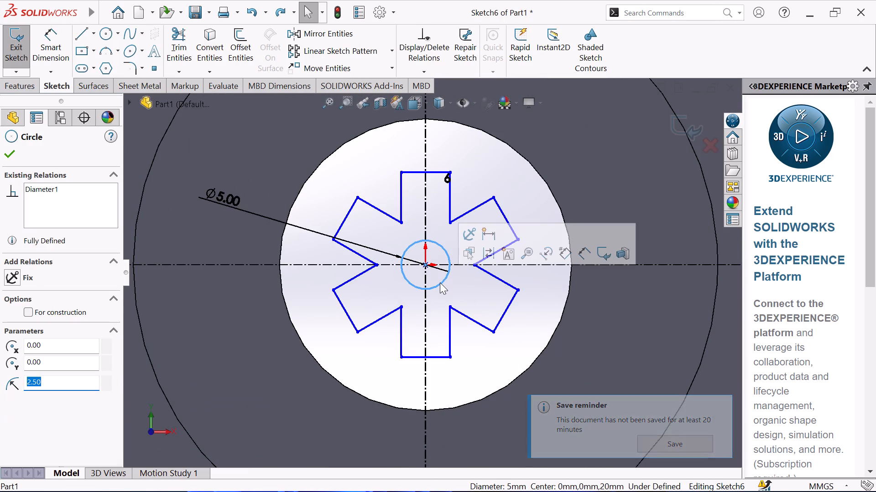
key("Delete")
left_click(367, 233)
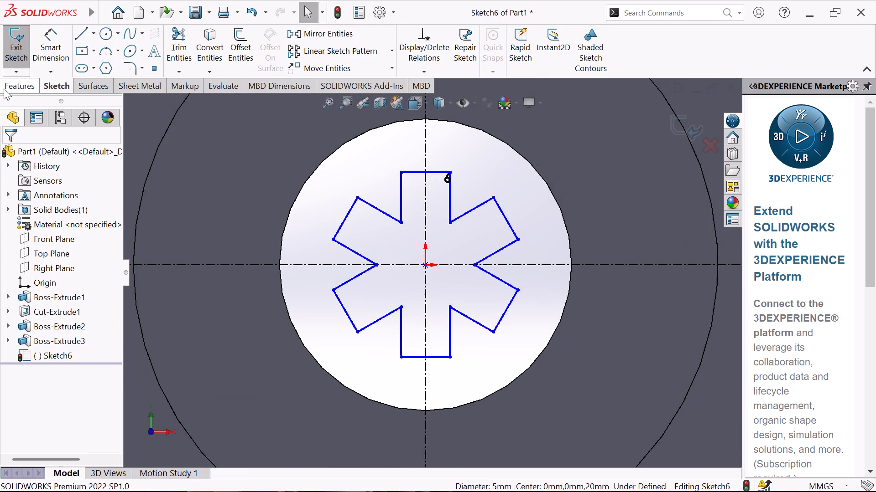
Extrude the six-arm profile without the centre circle as a 5 mm blind boss from the sketch plane.
left_click(4, 88)
left_click(18, 53)
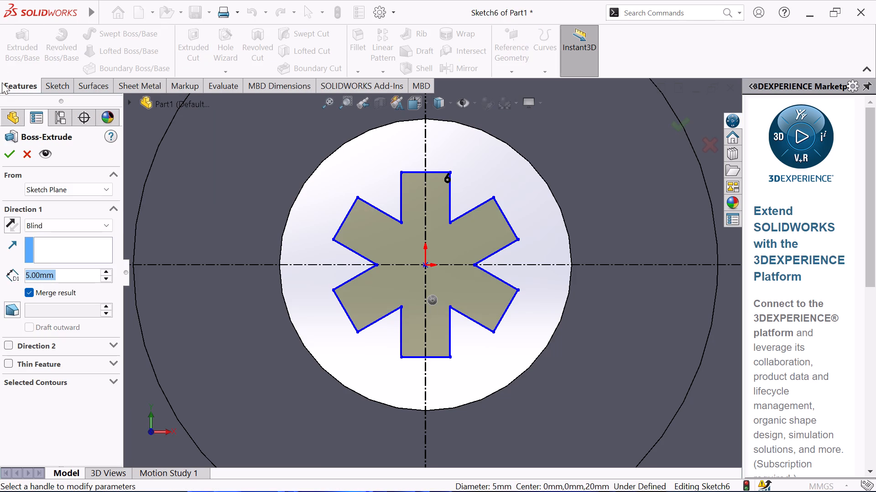
left_click(11, 157)
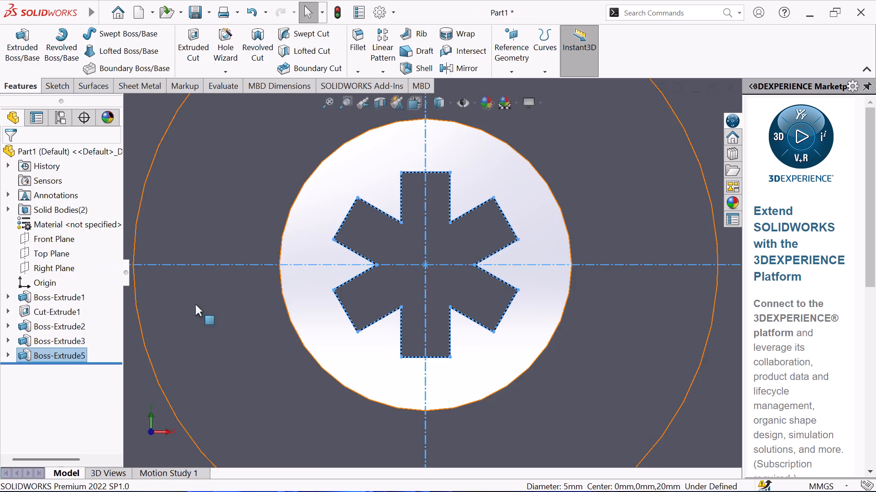
Examine the extruded six-arm profile inside the block's central hole from the front and back of the part.
scroll(286, 325, "up", 4)
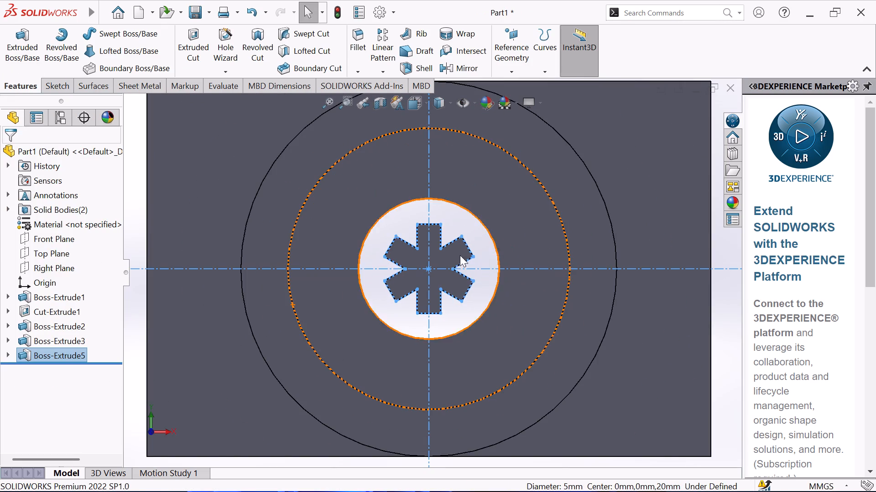
left_click(196, 310)
scroll(303, 311, "up", 3)
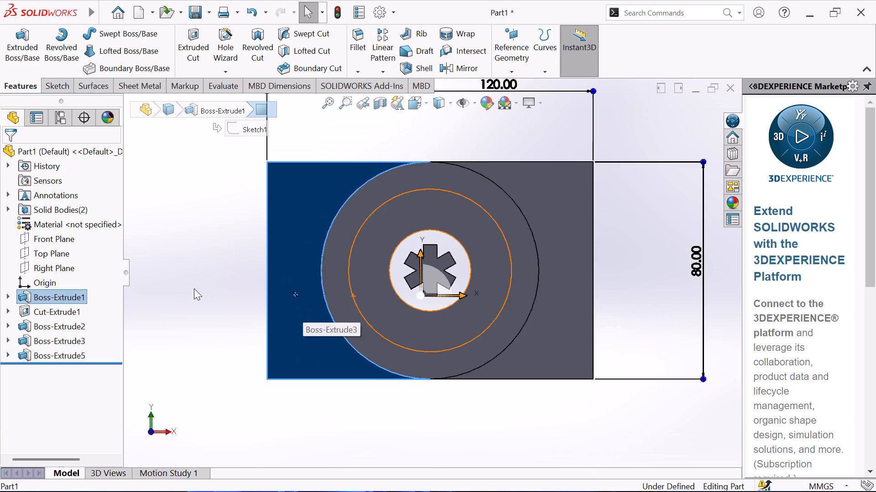
left_click(194, 288)
scroll(440, 299, "up", 1)
middle_click_drag(440, 299, 283, 318)
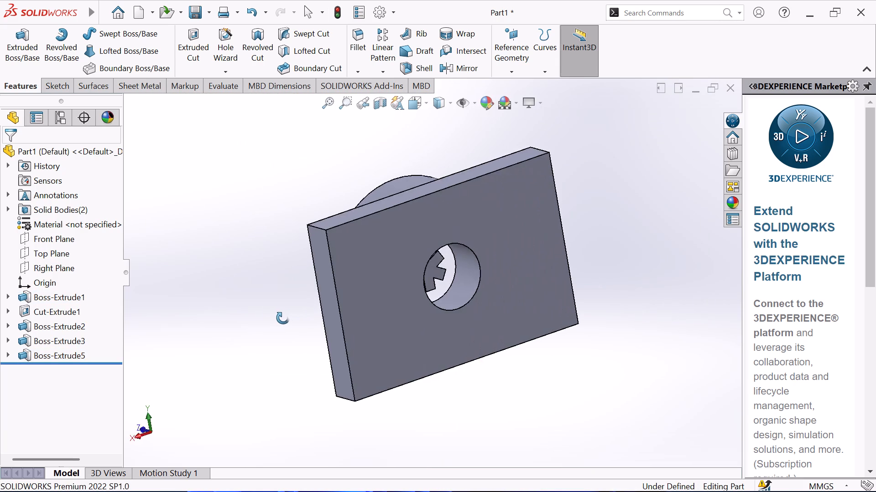
middle_click_drag(283, 318, 431, 379)
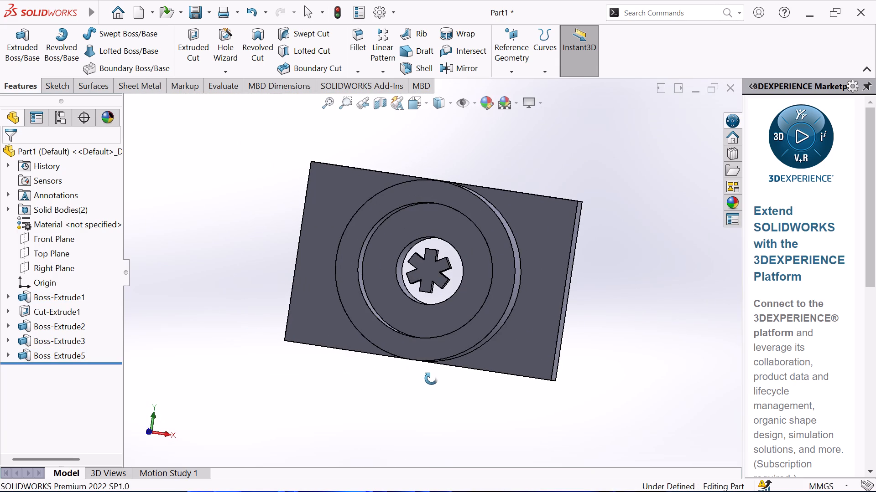
middle_click_drag(431, 379, 432, 379)
middle_click(432, 379)
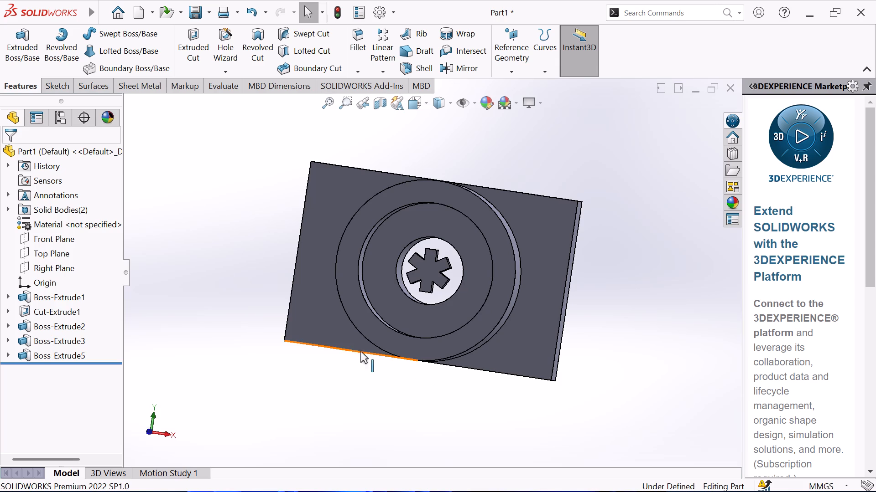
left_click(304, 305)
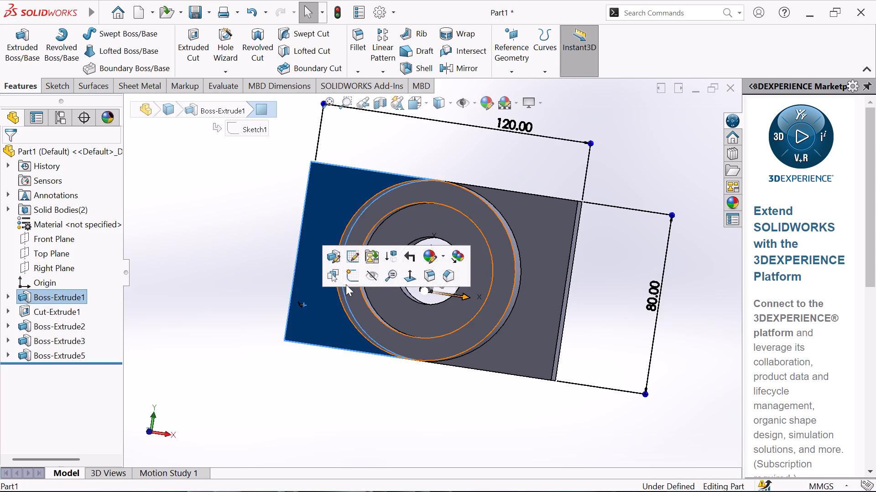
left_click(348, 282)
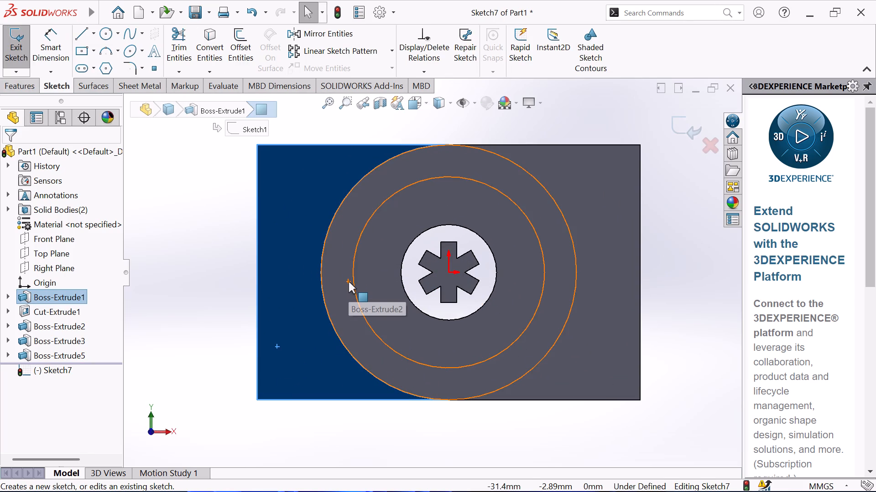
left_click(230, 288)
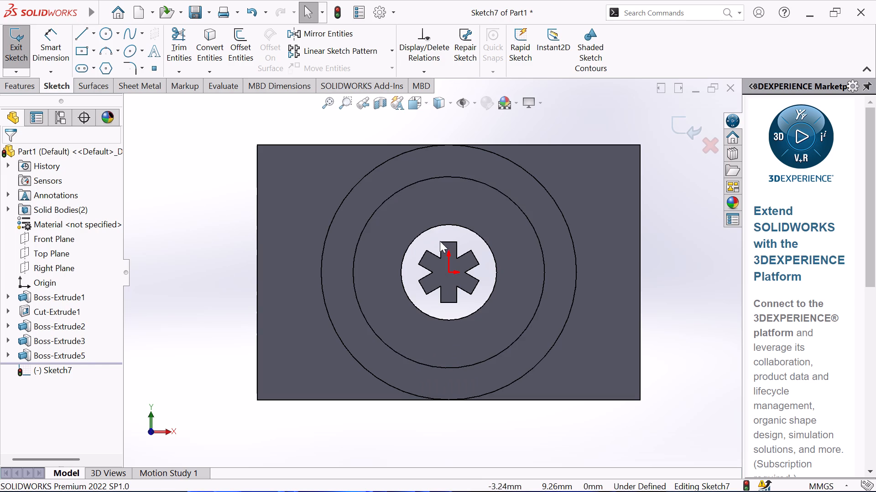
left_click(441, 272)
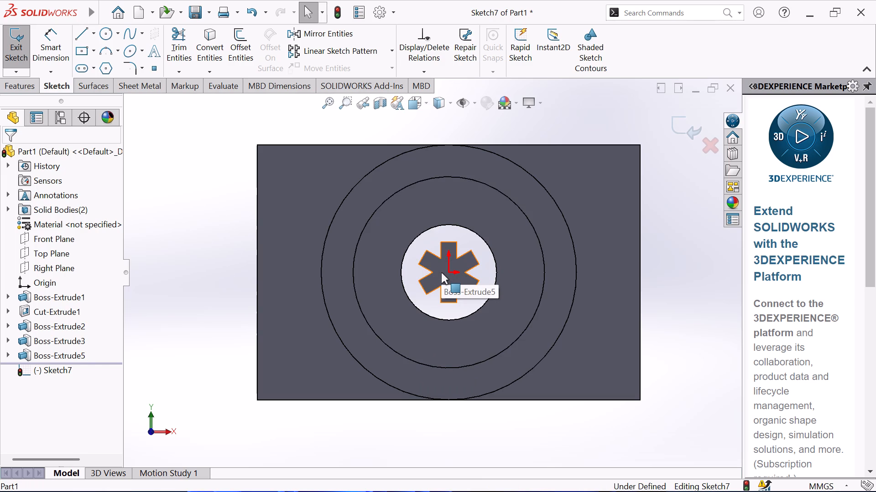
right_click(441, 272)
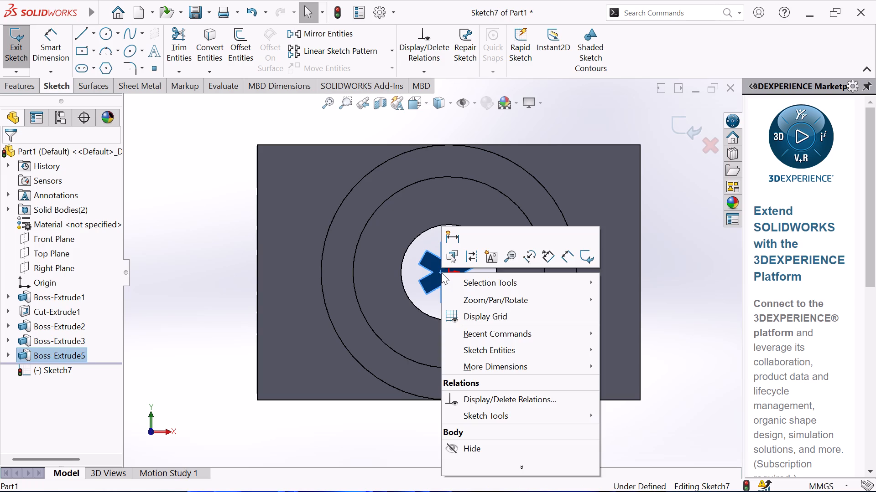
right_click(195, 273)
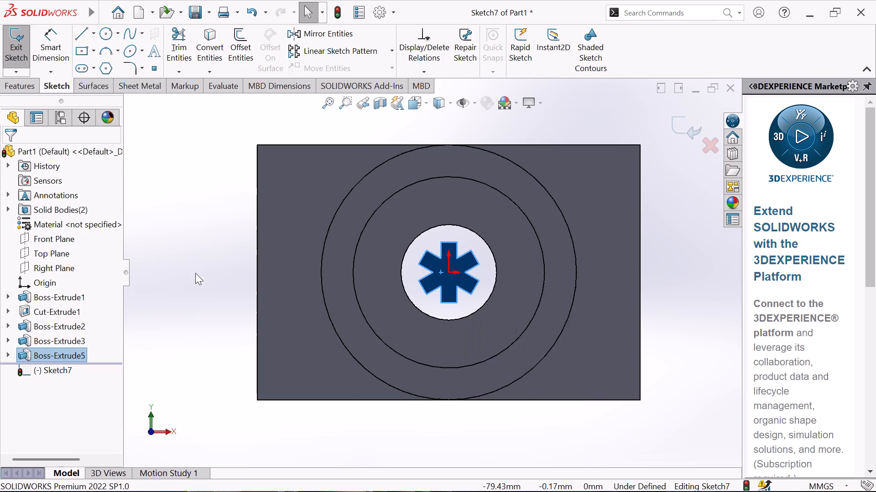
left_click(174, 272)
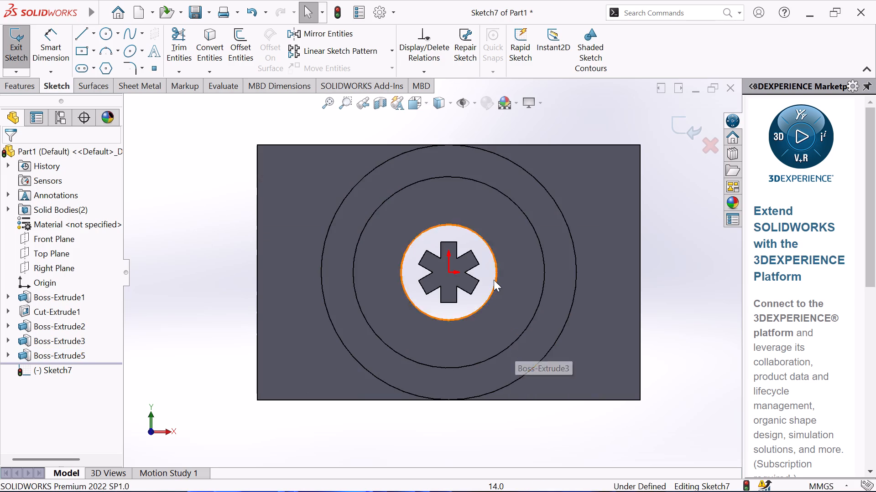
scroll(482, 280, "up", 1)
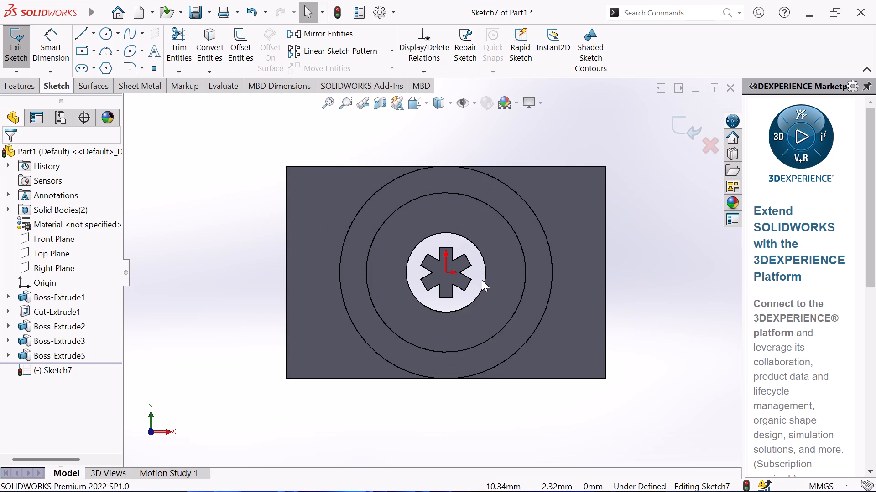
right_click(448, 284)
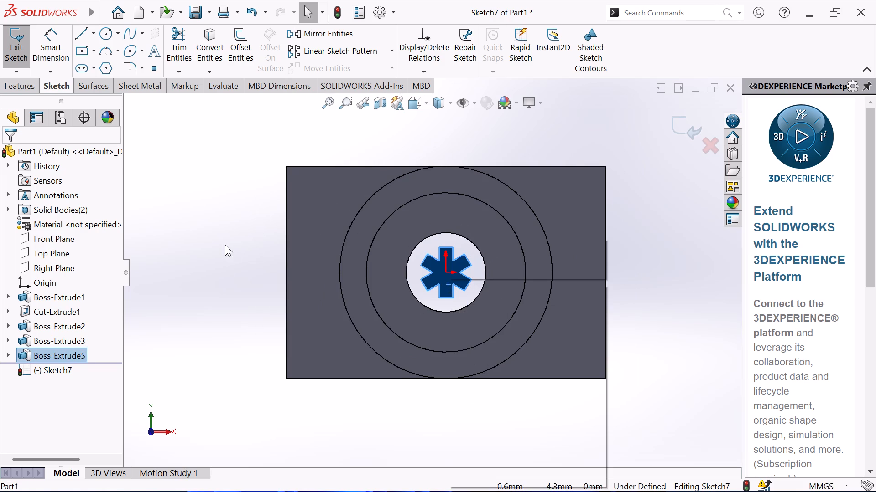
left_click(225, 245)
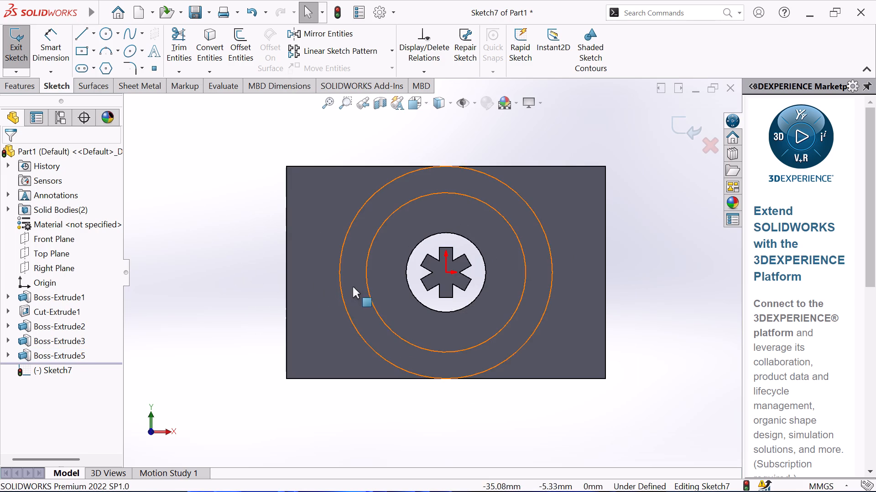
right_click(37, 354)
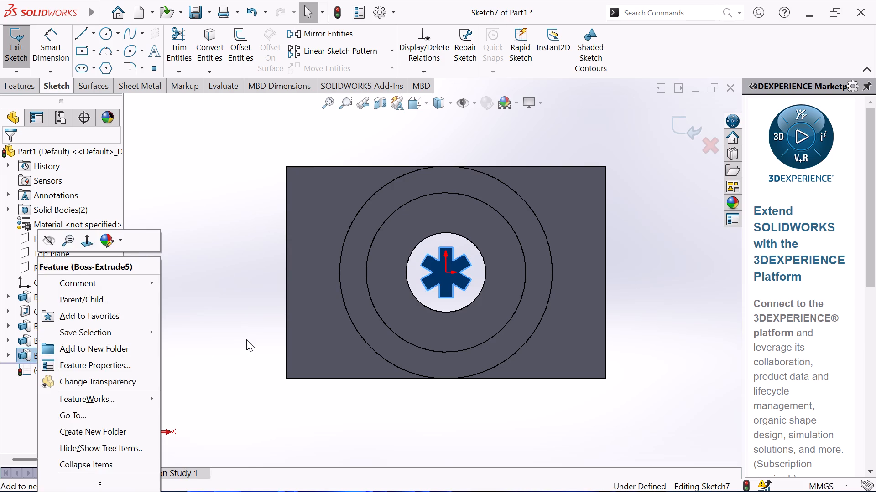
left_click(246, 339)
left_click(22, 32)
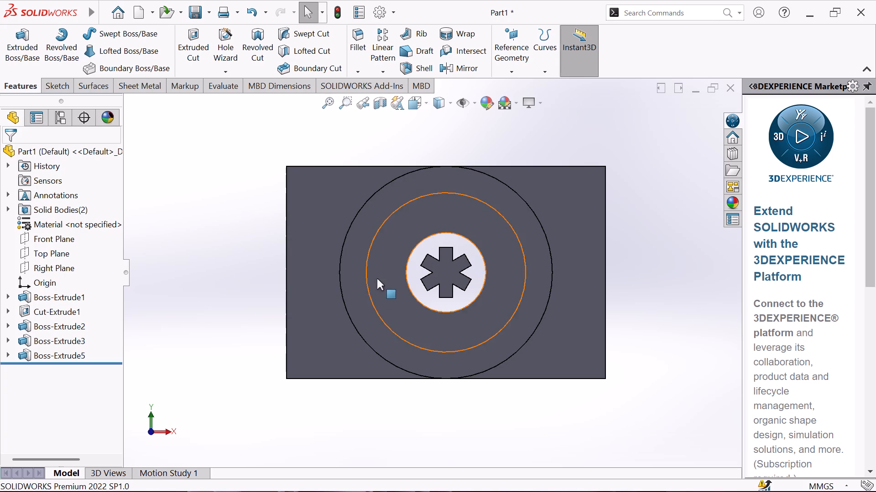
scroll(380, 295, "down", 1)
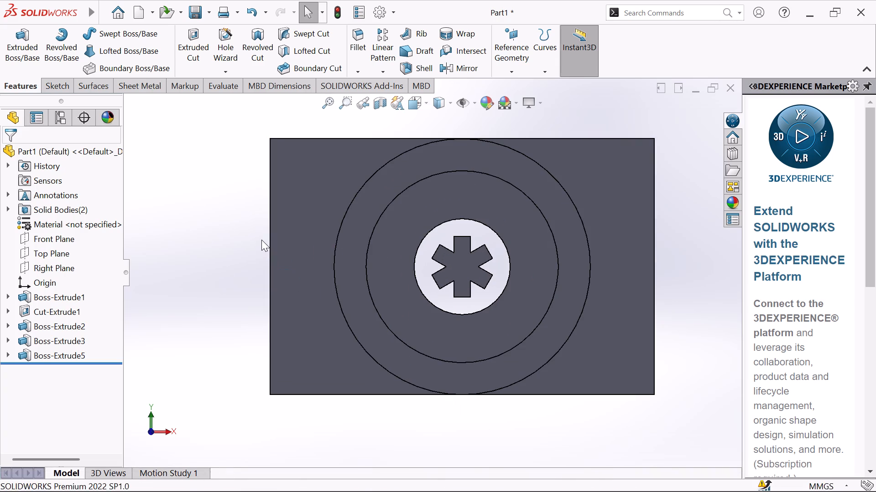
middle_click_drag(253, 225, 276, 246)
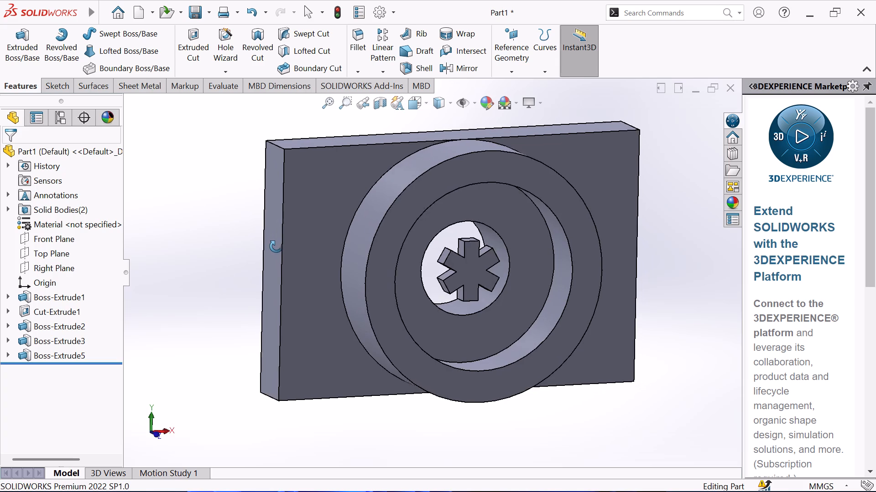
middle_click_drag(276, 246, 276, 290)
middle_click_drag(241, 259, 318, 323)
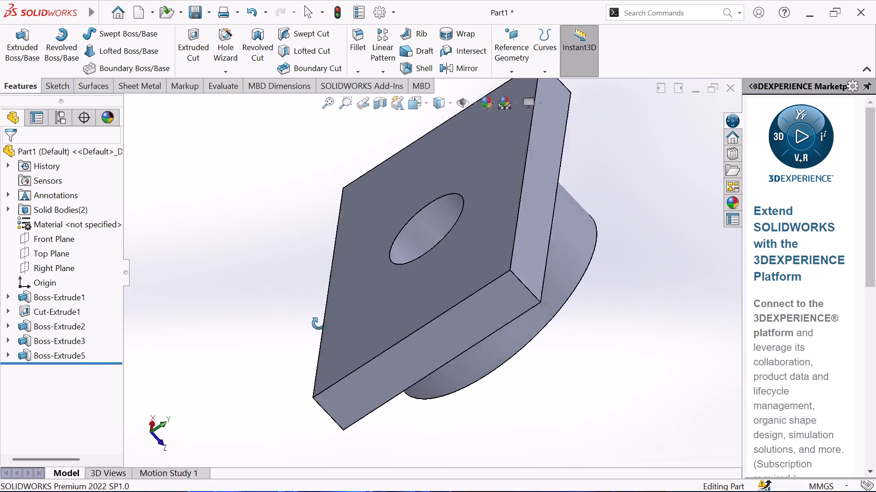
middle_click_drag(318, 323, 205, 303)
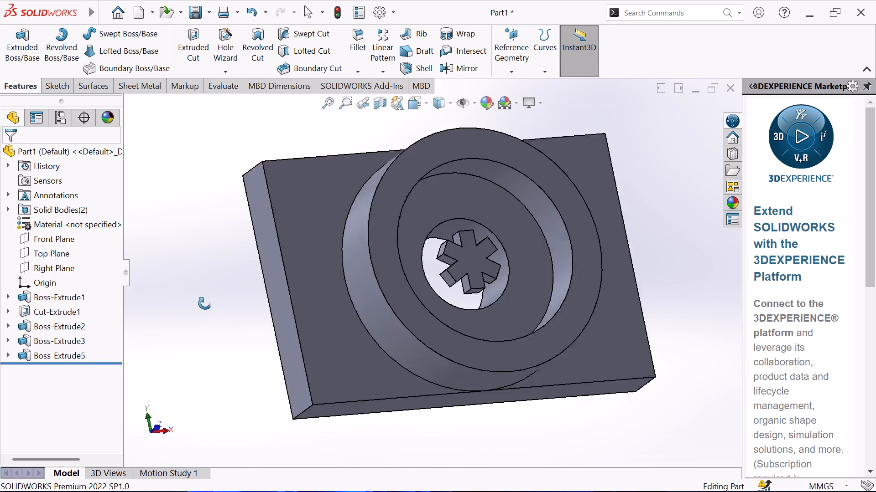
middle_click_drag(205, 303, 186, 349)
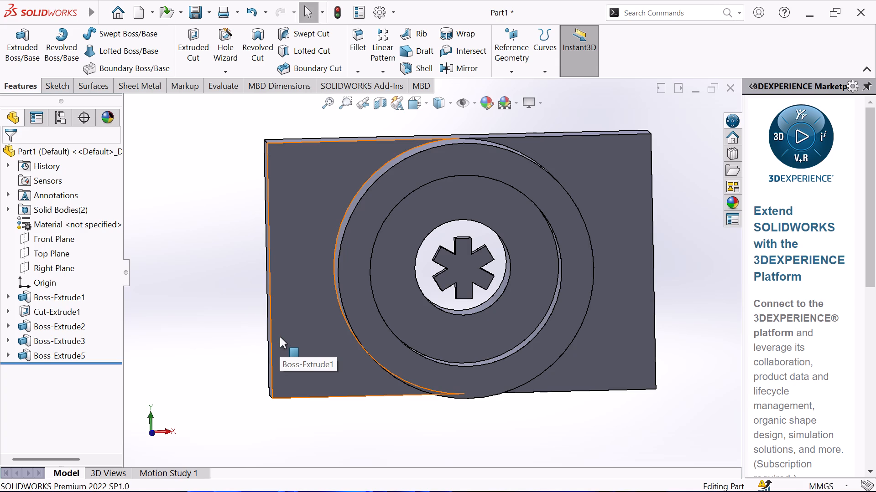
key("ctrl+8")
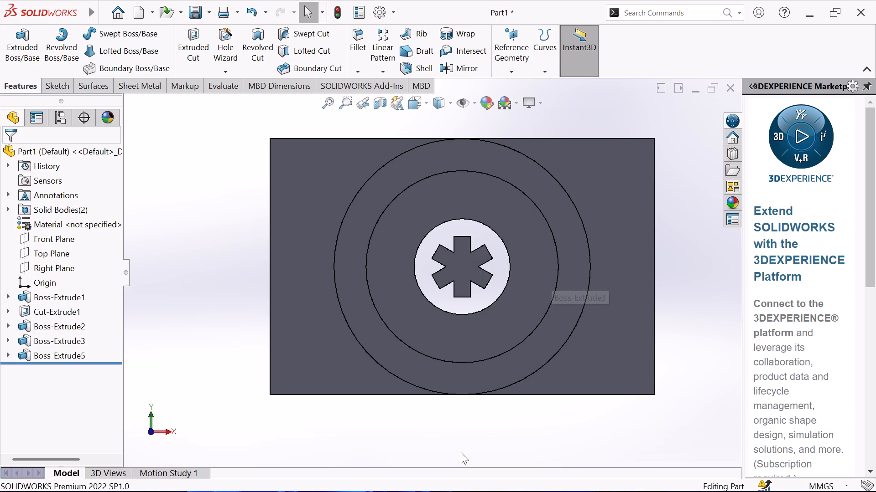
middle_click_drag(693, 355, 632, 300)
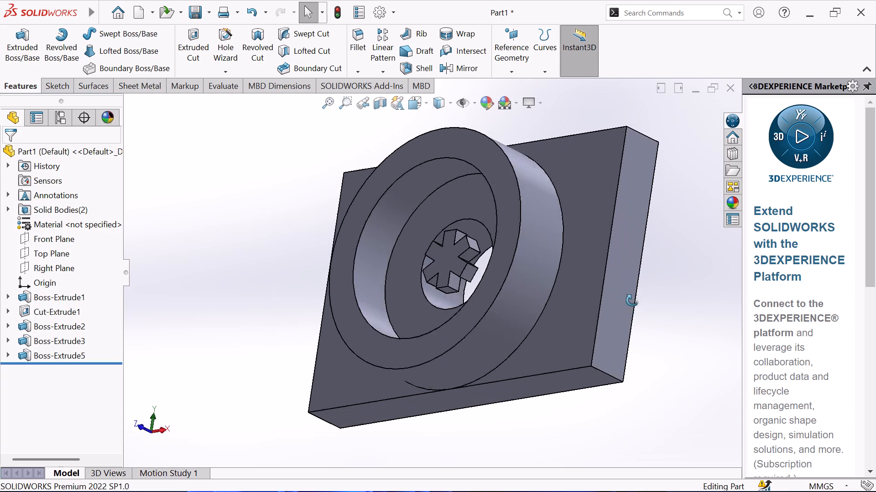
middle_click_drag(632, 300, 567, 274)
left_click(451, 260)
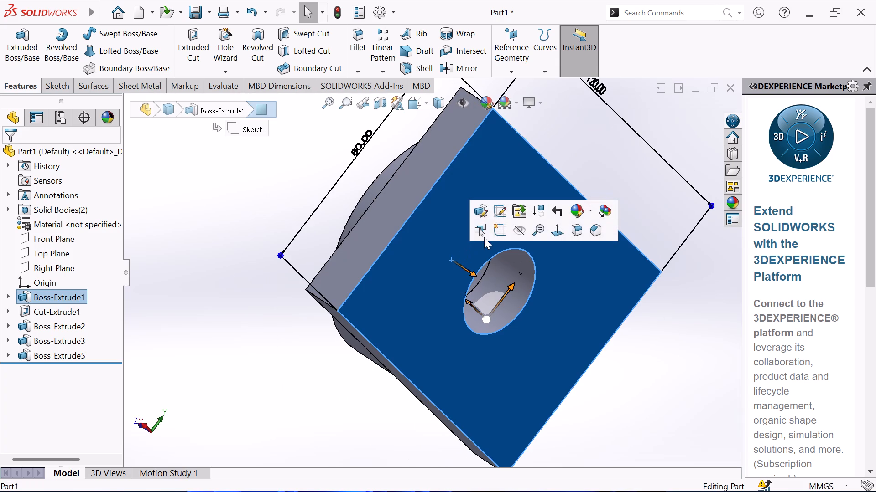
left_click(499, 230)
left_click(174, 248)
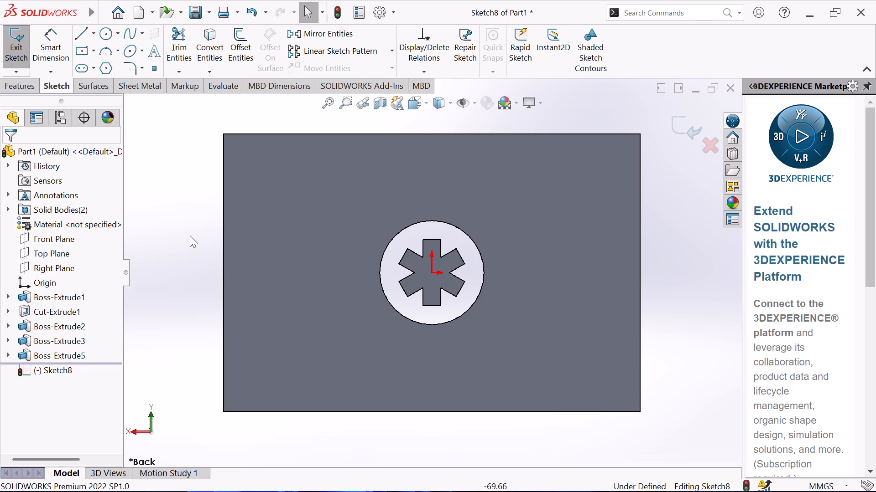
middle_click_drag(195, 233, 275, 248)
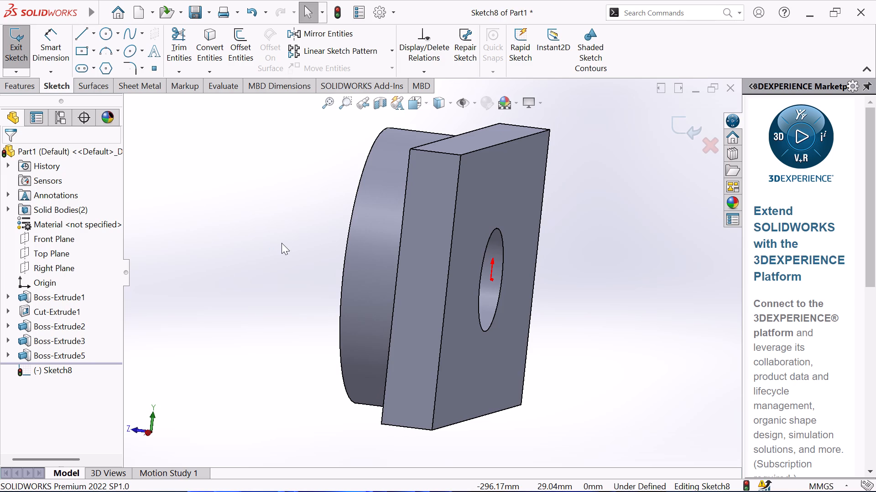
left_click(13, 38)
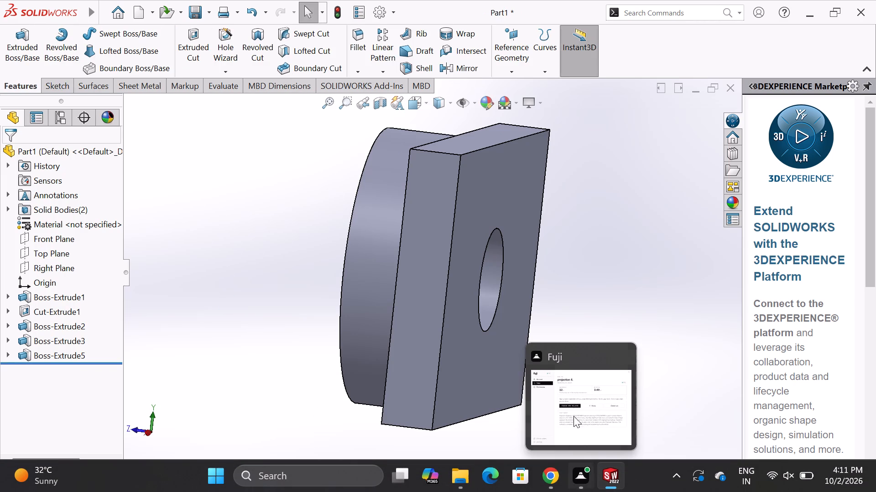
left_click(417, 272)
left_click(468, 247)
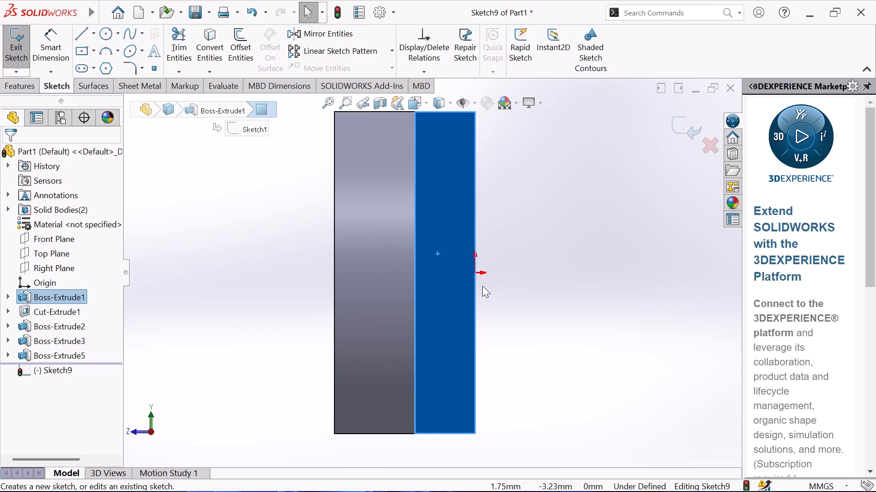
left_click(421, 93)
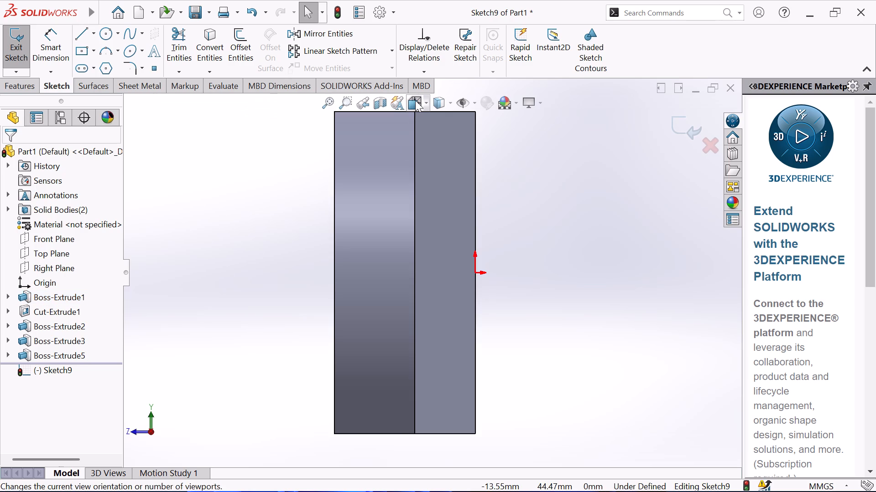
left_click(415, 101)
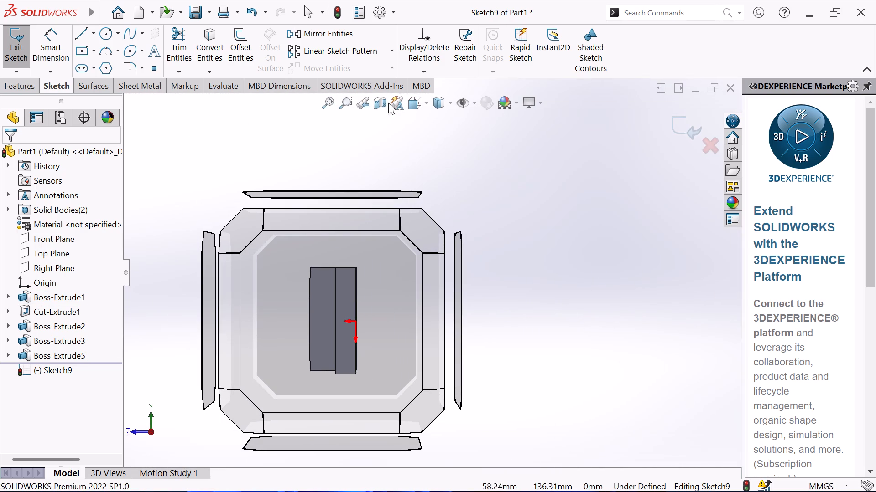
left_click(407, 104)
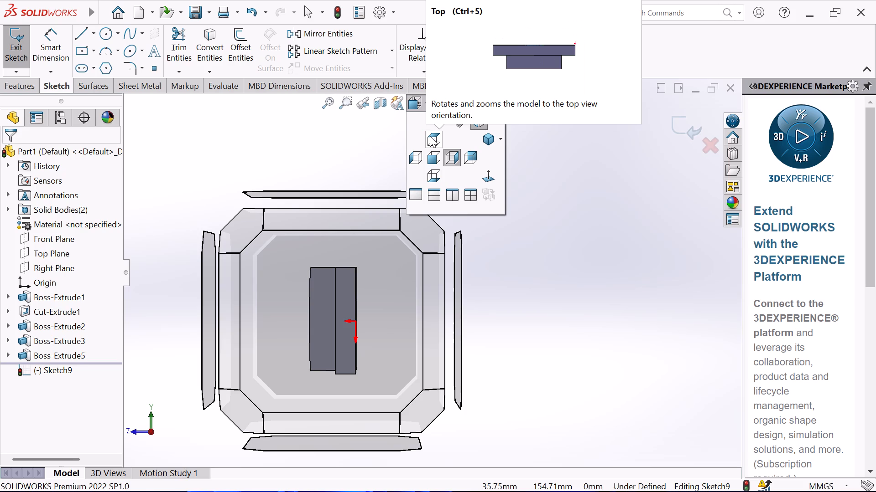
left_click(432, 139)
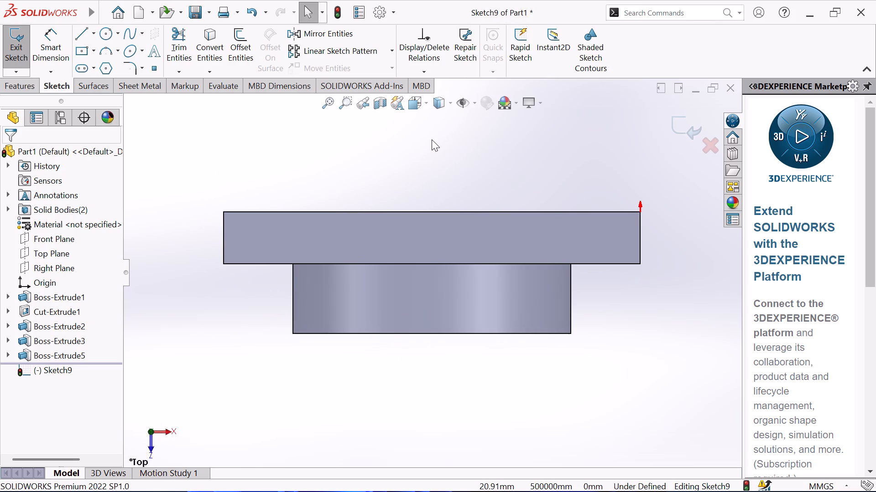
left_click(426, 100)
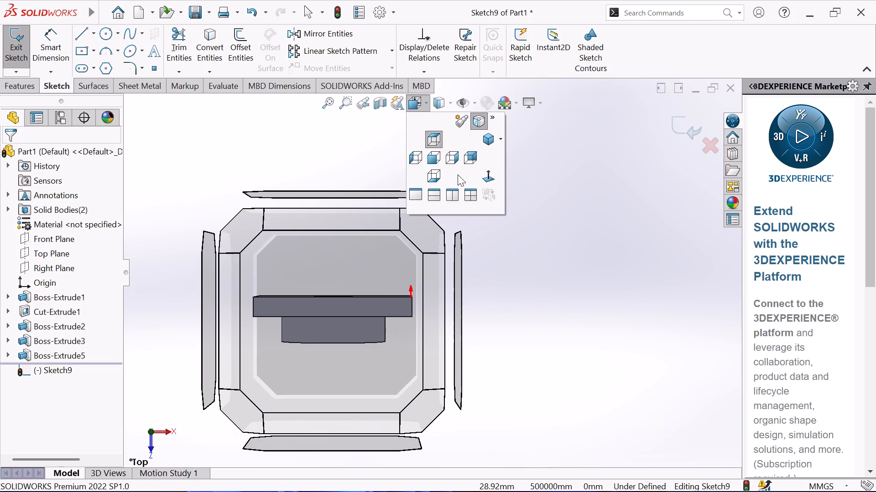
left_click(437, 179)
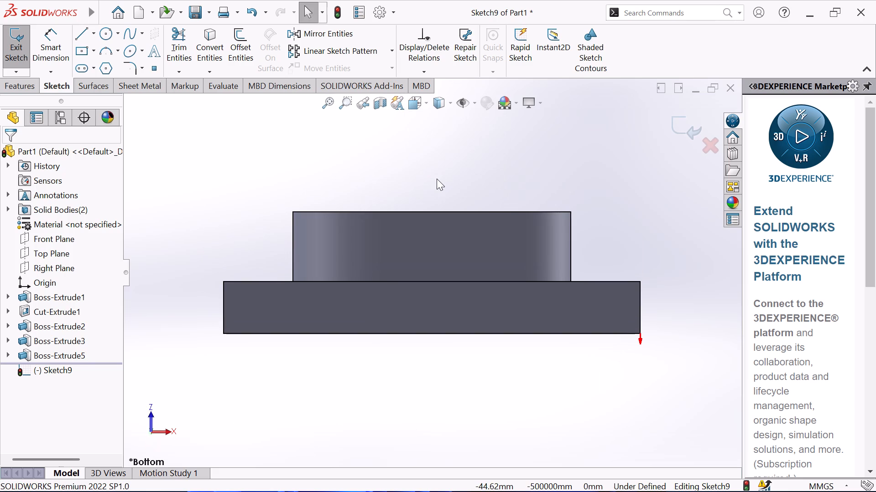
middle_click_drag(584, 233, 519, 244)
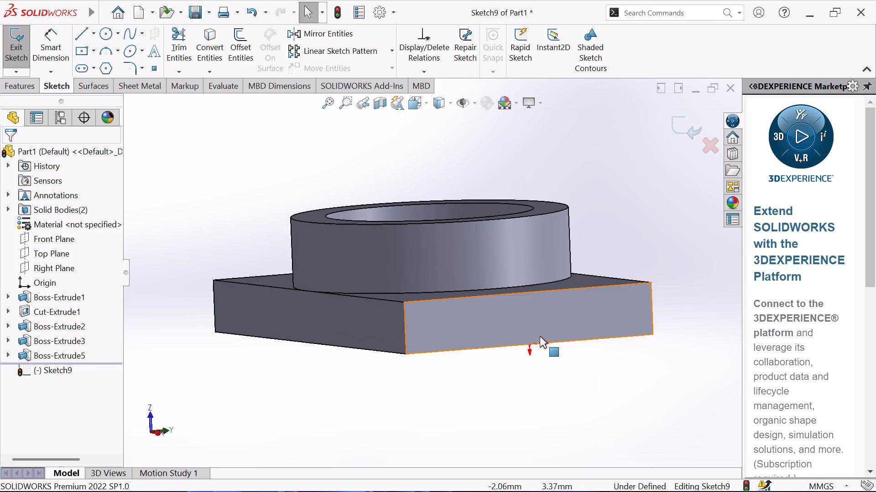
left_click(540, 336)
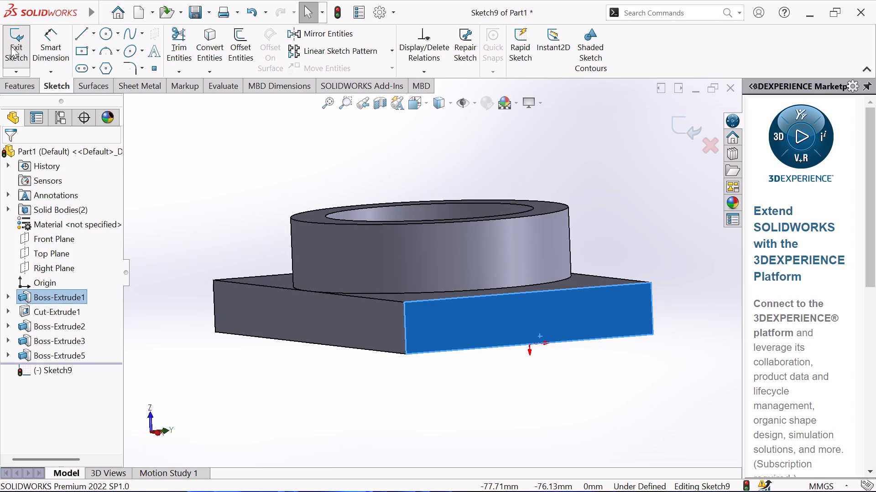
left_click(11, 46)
Start a sketch on the block's 80 by 15 mm side face and draw a horizontal centerline about 129 mm long through the origin.
left_click(511, 327)
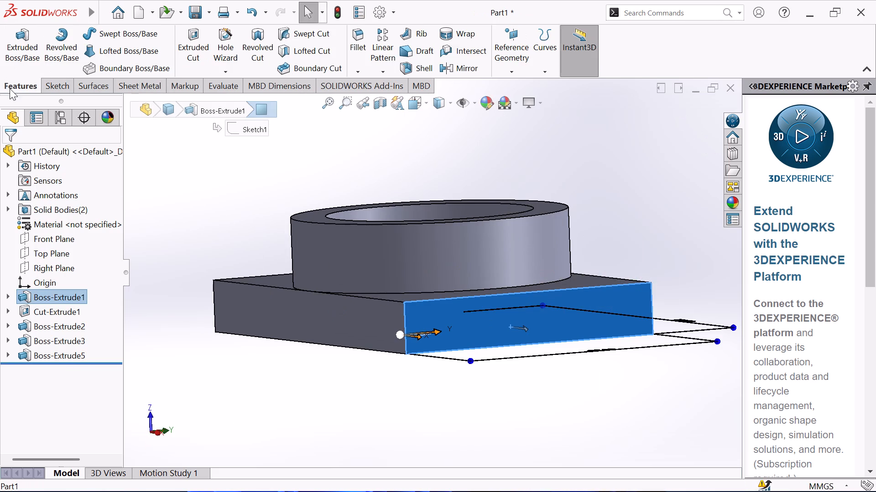
left_click(56, 84)
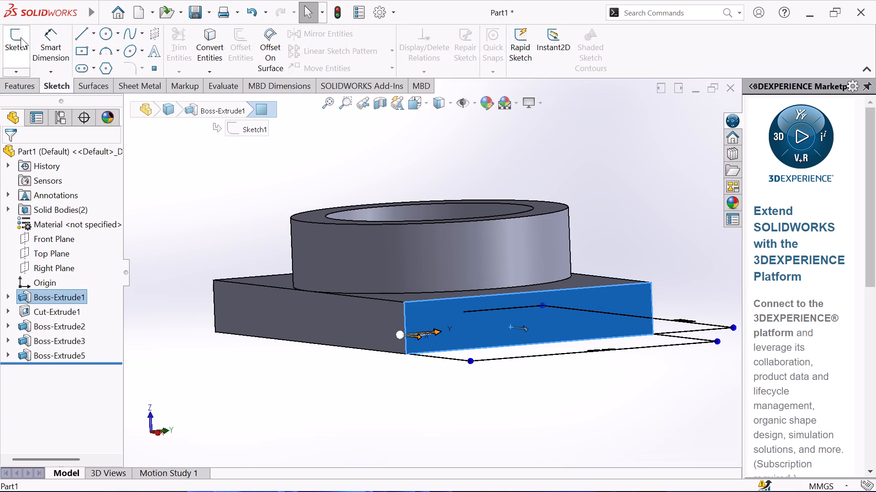
left_click(20, 37)
left_click(210, 167)
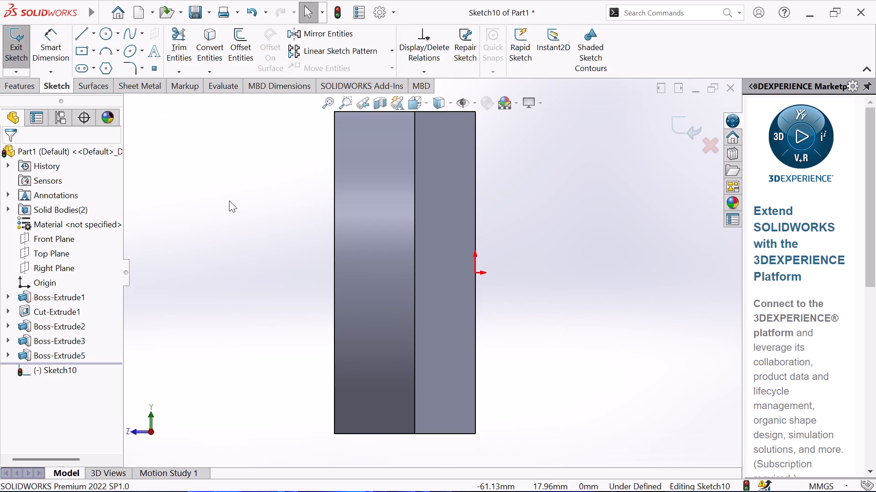
left_click(94, 34)
left_click(85, 67)
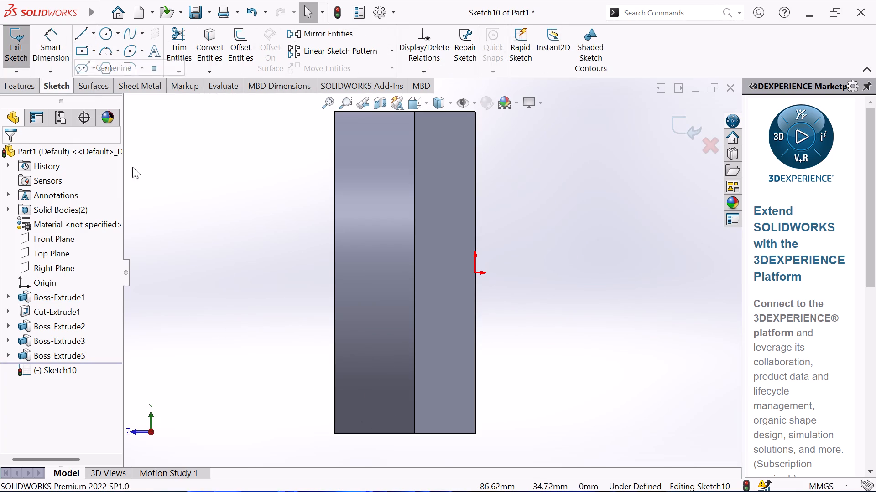
left_click(209, 273)
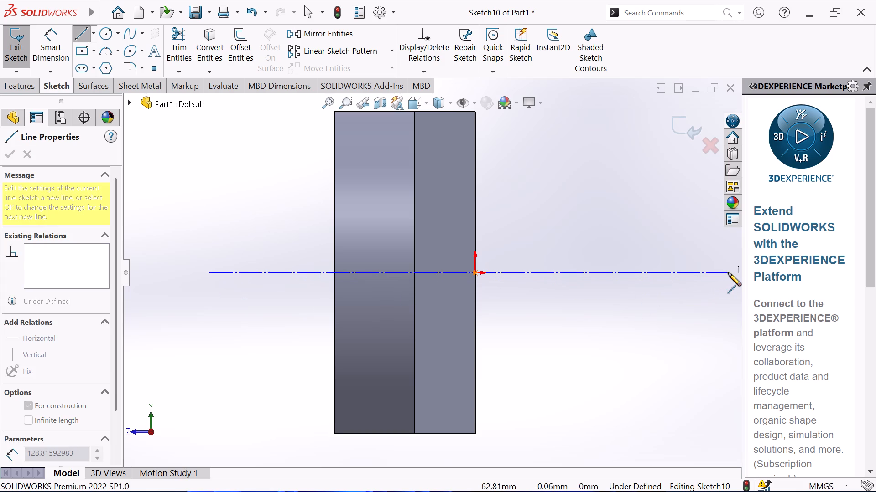
left_click(728, 273)
right_click(614, 225)
left_click(638, 231)
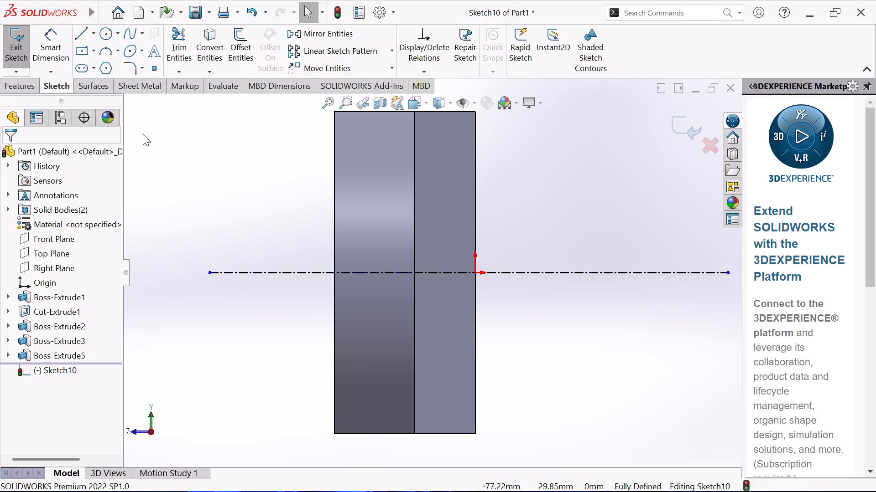
Sketch two concentric circles with radii about 6 and 20 mm on the centerline, centred about 31.5 mm behind the block's back face.
left_click(98, 34)
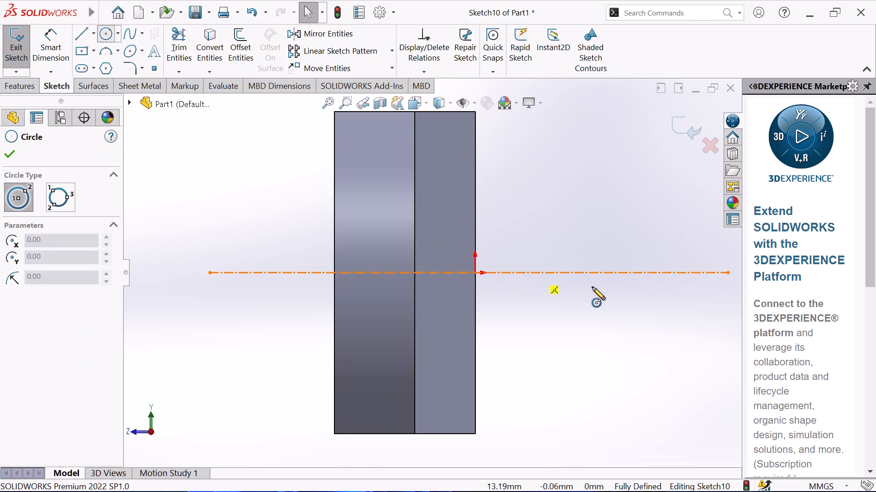
left_click(602, 275)
left_click(611, 250)
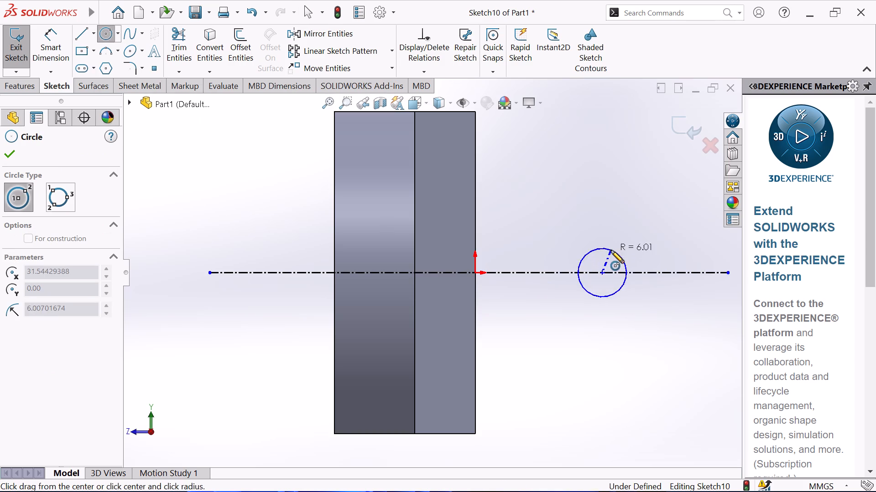
left_click(601, 272)
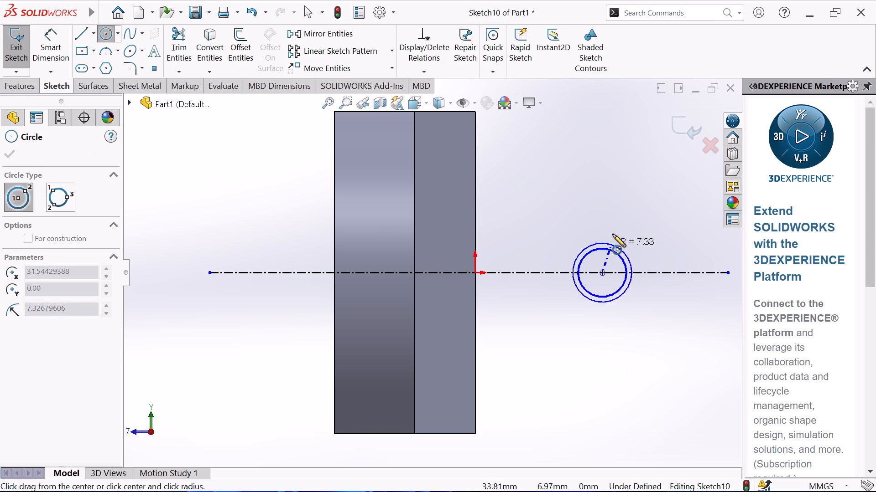
left_click(613, 193)
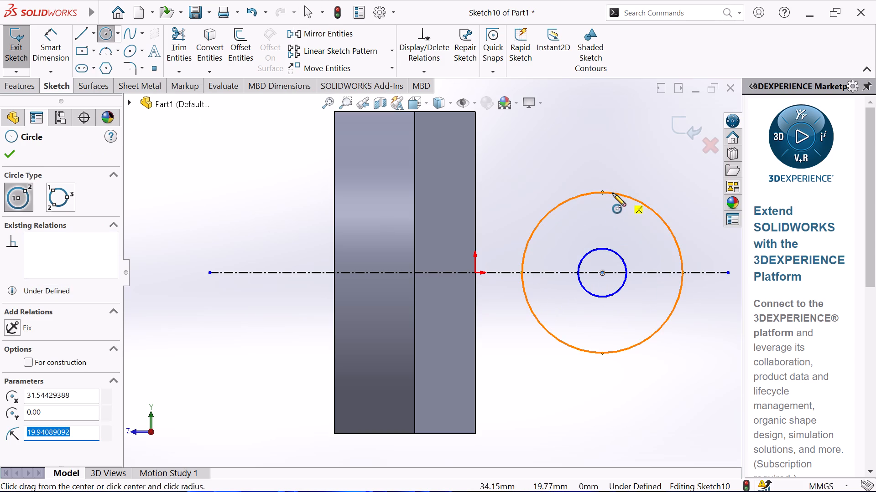
scroll(615, 231, "up", 3)
right_click(611, 234)
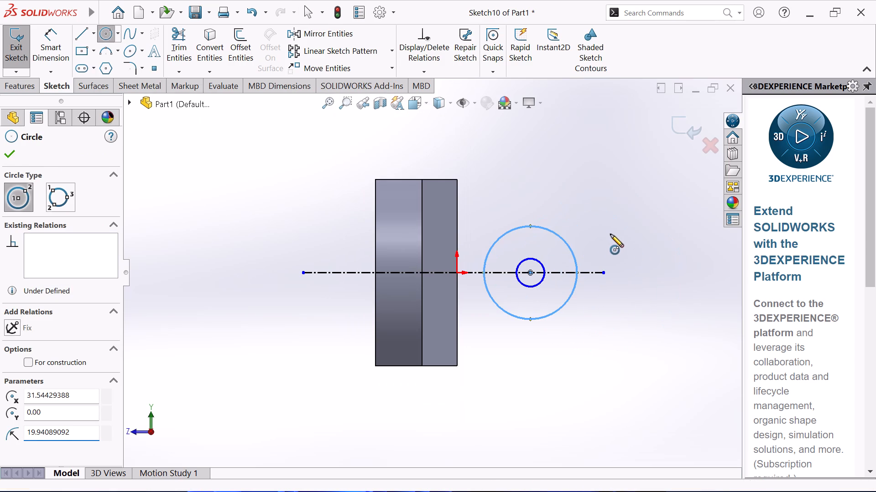
left_click(648, 242)
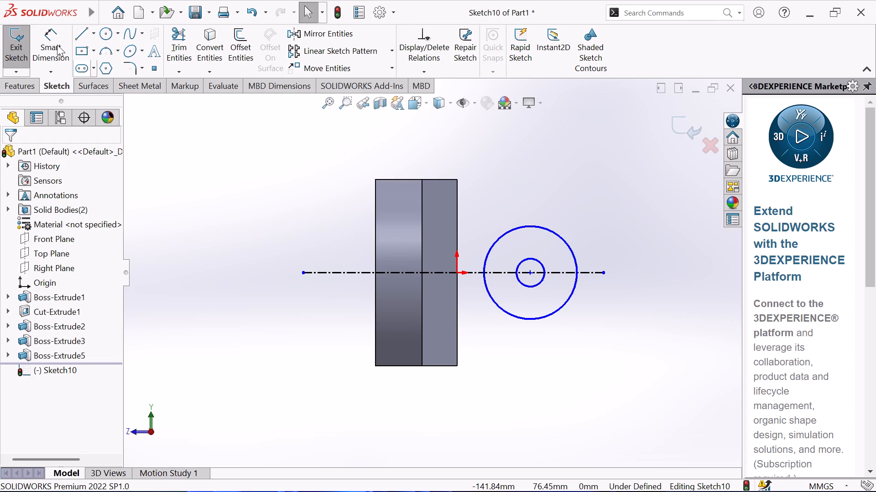
Dimension the outer circle's diameter as 80 mm and the inner circle's diameter as 32 mm.
left_click(57, 44)
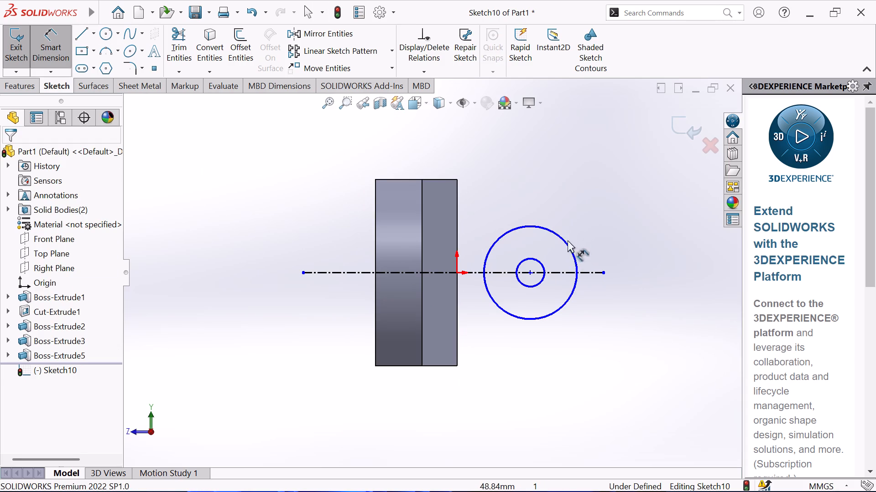
left_click(565, 246)
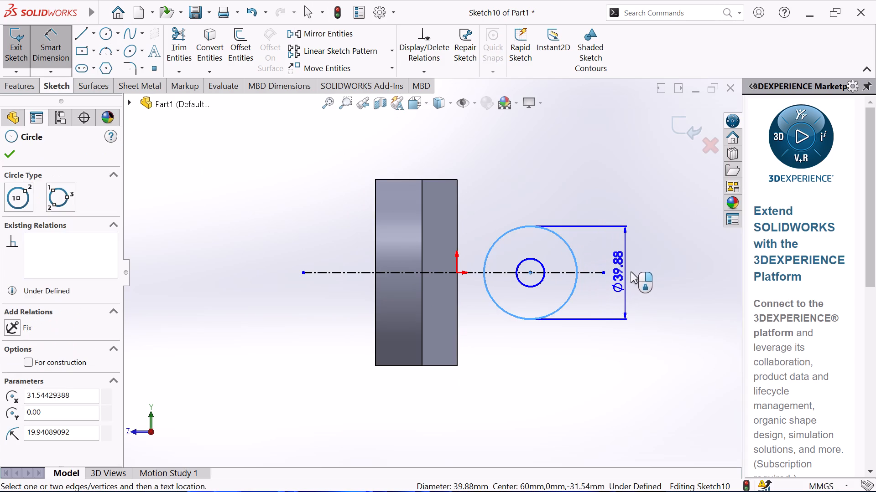
left_click(634, 271)
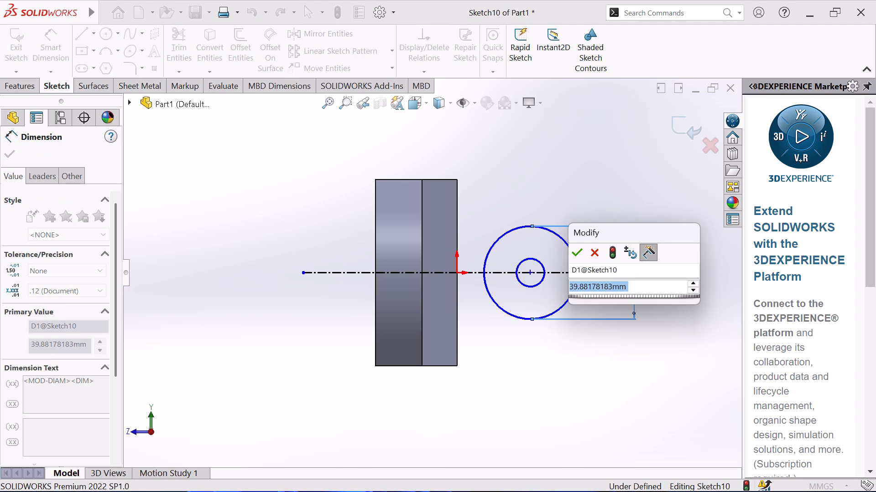
type("80")
key("Return")
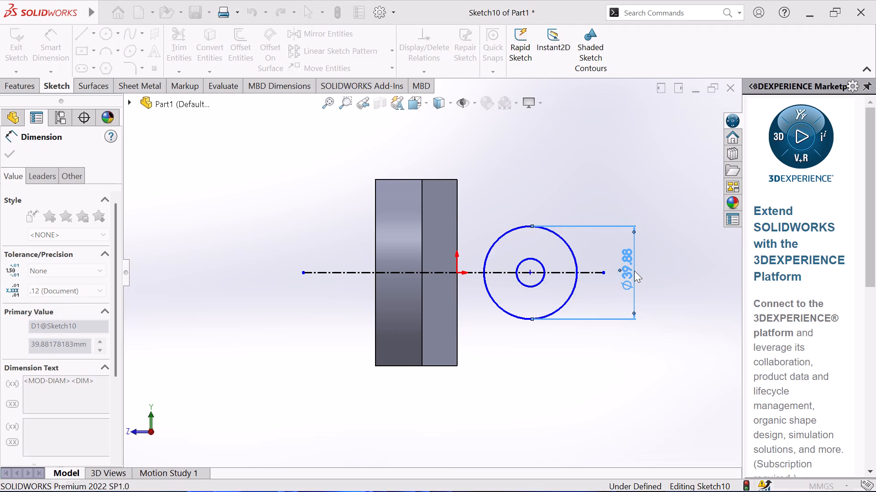
left_click(529, 286)
left_click(552, 231)
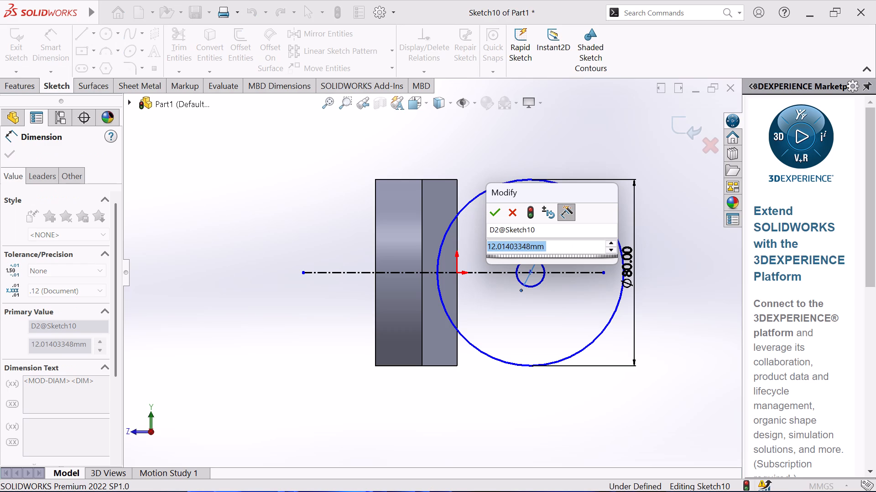
type("32")
key("Return")
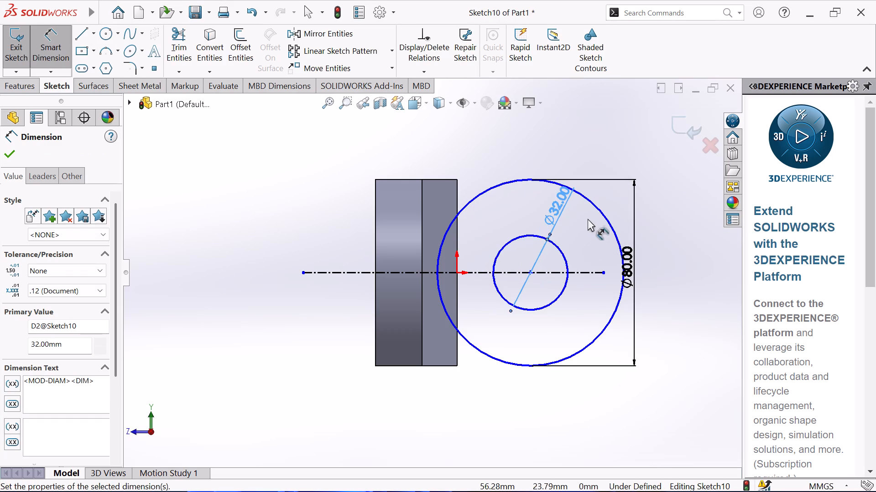
right_click(570, 231)
left_click(609, 274)
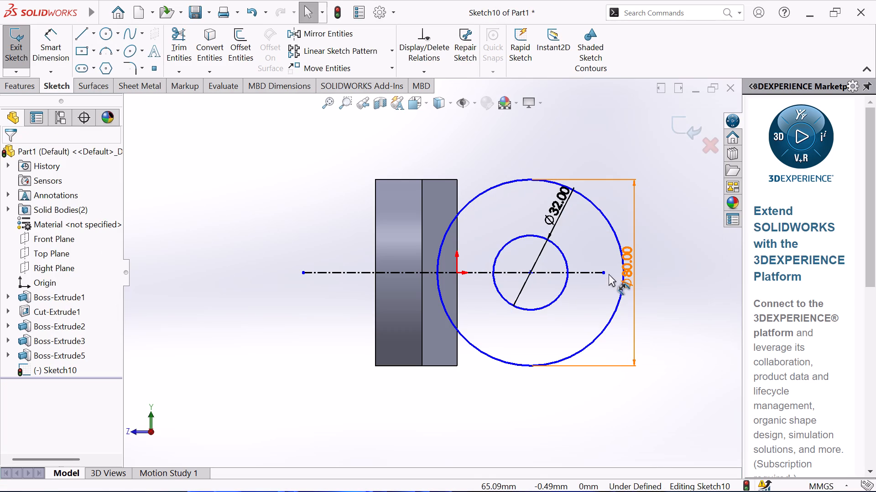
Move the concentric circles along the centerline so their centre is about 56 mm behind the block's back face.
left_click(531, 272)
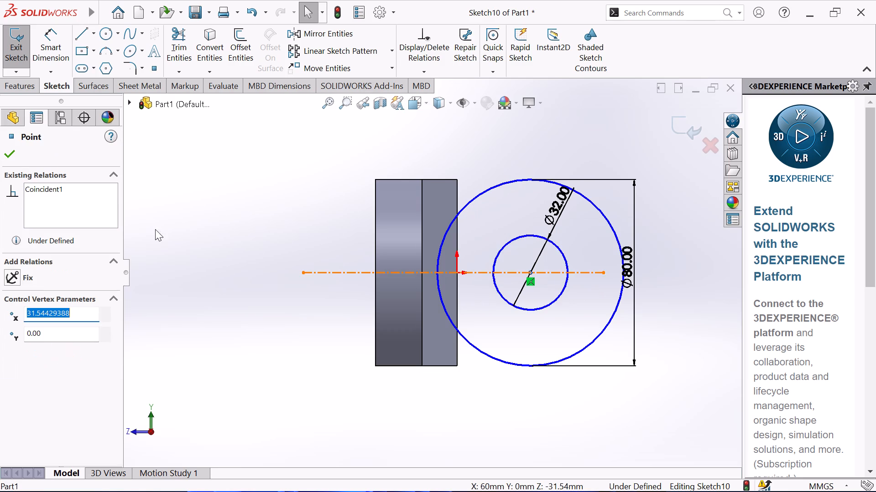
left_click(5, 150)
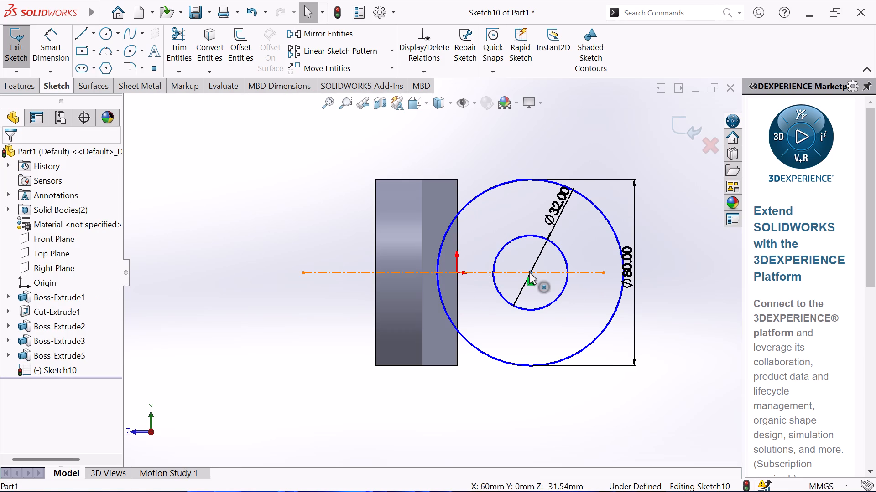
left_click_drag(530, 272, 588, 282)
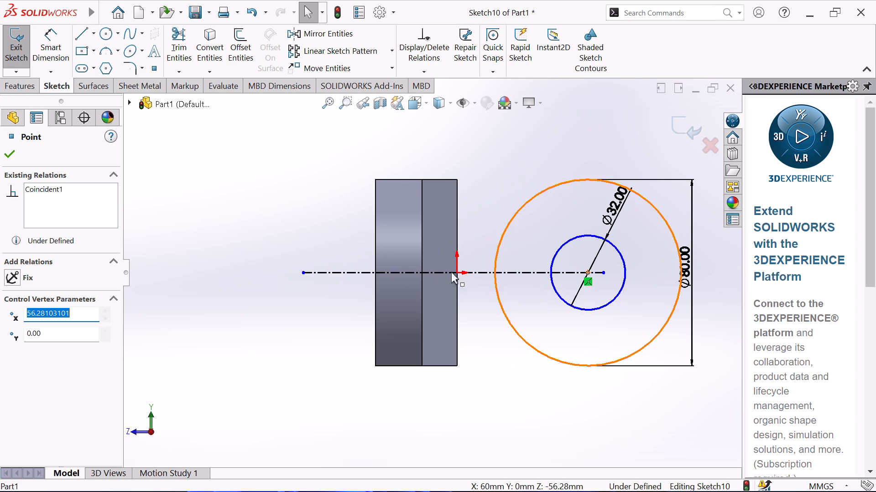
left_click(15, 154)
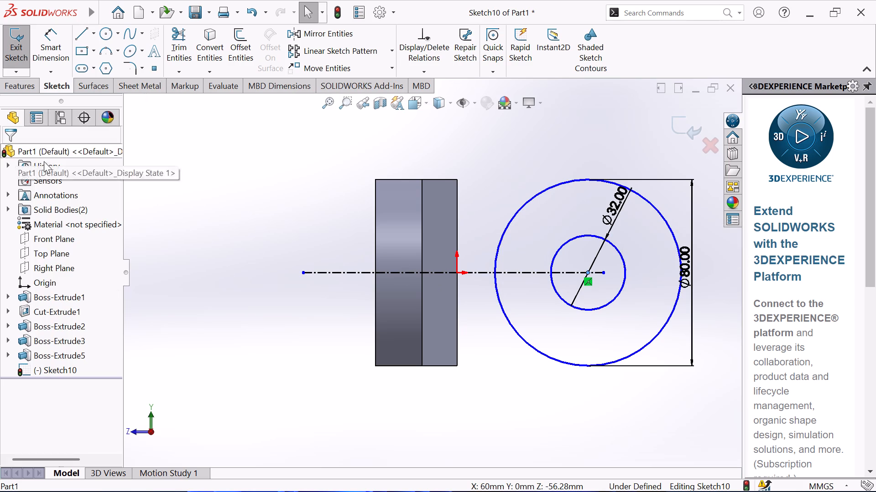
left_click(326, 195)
Dimension the distance from the block's back edge to the circles' common centre as 40 mm.
left_click(54, 42)
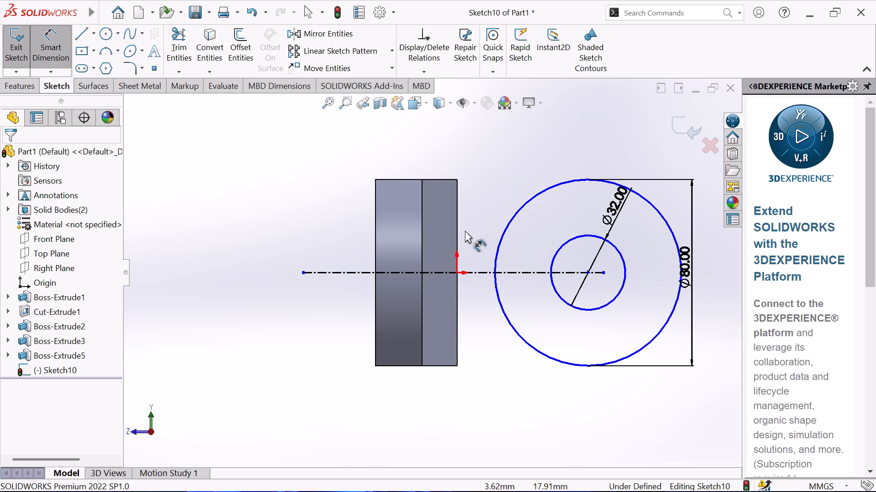
left_click(456, 204)
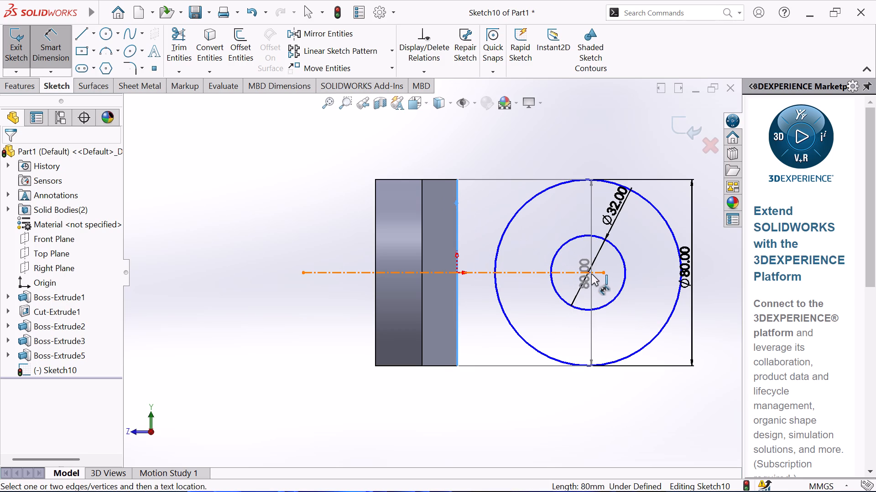
left_click(589, 272)
left_click(515, 403)
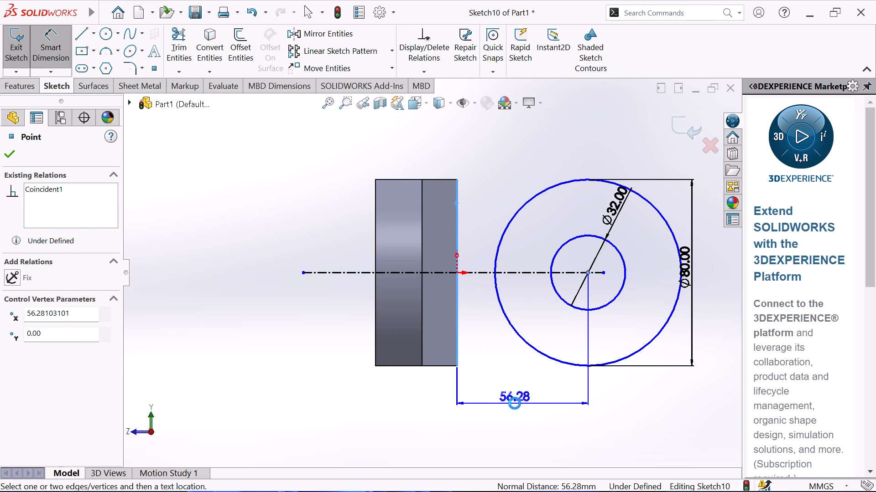
type("40")
key("Return")
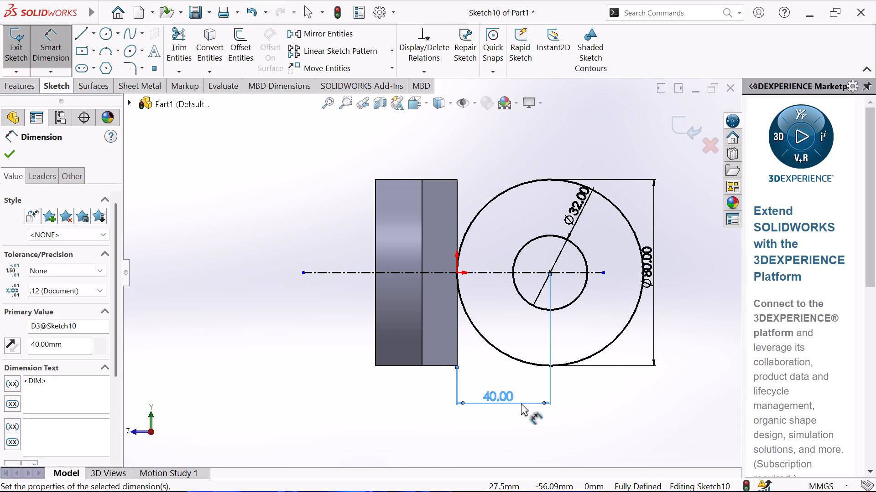
right_click(310, 363)
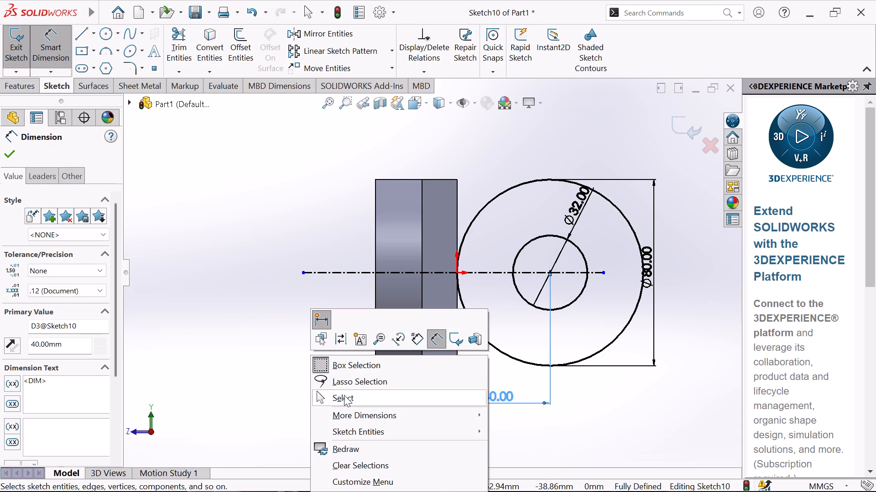
left_click(344, 395)
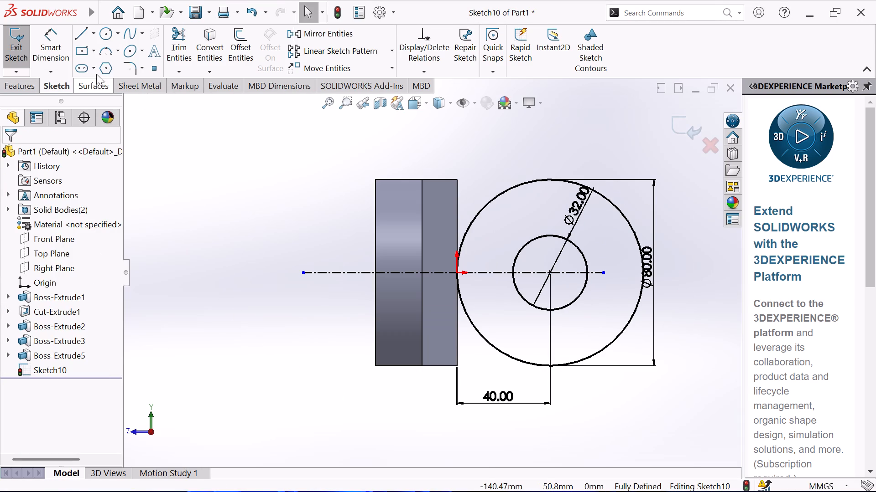
Sketch a horizontal line about 40 mm long from the block's upper back corner to the top of the outer circle.
left_click(74, 29)
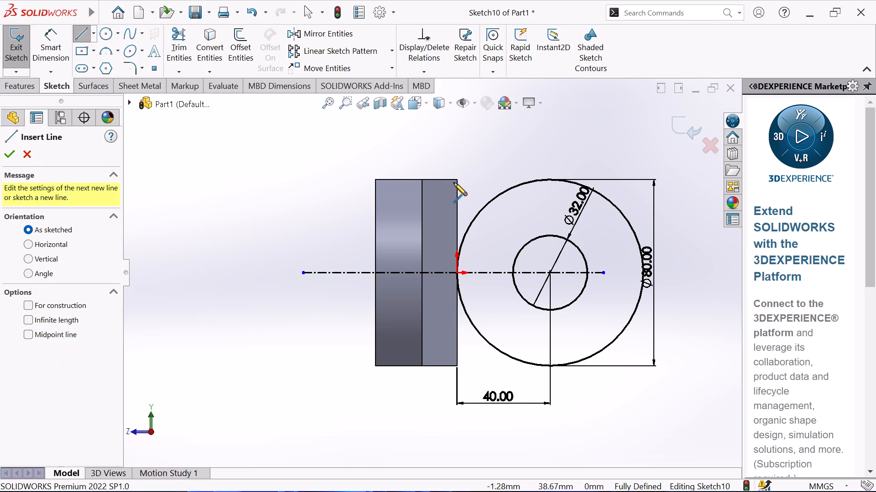
left_click(456, 180)
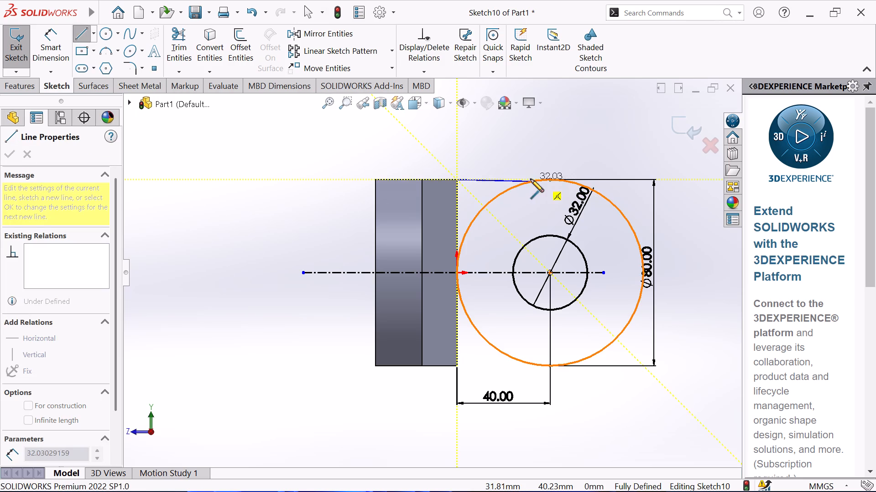
left_click(550, 179)
right_click(529, 159)
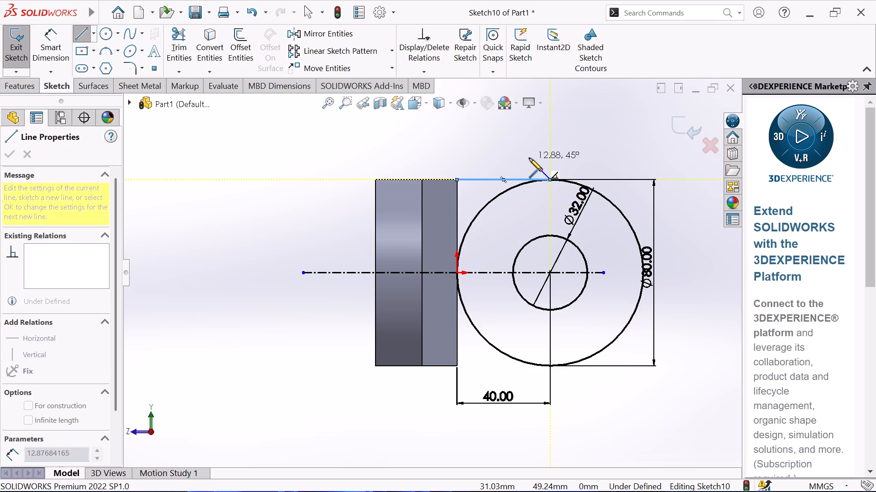
left_click(550, 164)
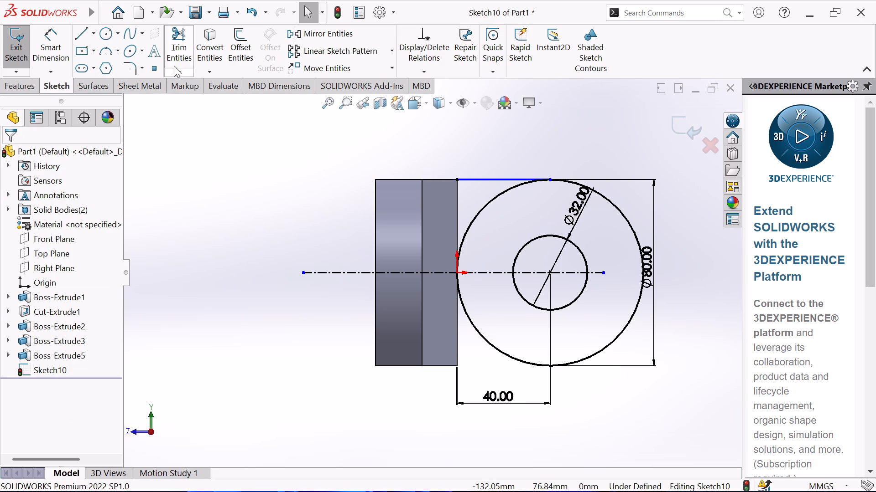
Mirror the upper horizontal line about the centerline, keeping the original as a copy.
left_click(321, 33)
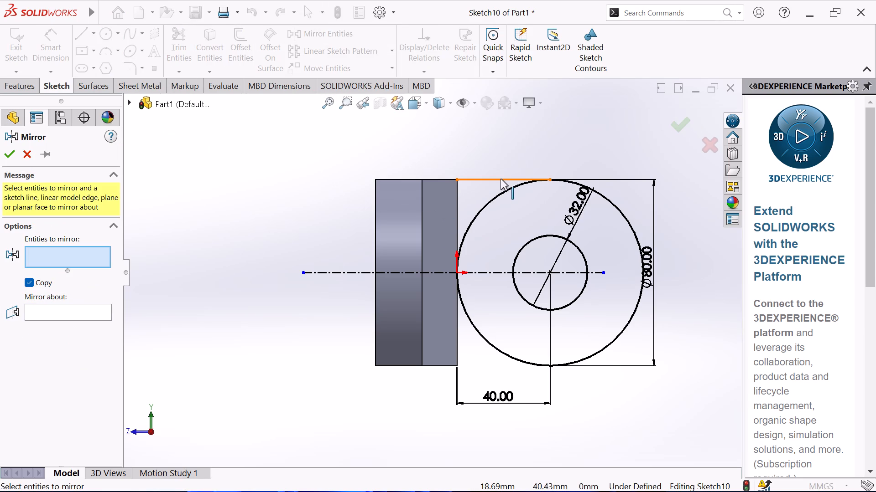
left_click(501, 179)
left_click(40, 309)
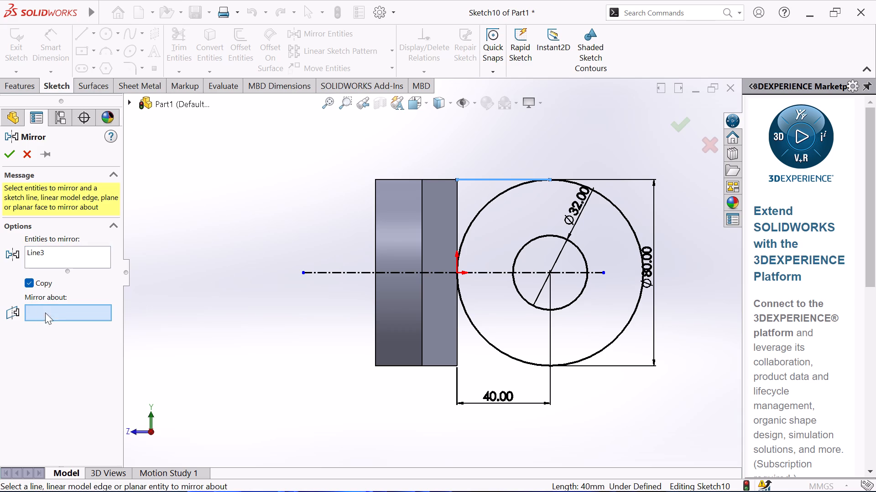
left_click(358, 273)
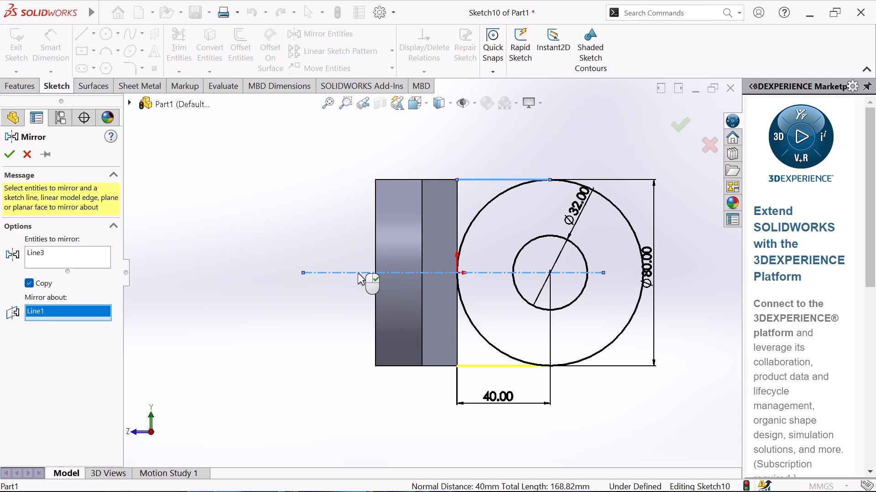
left_click(10, 154)
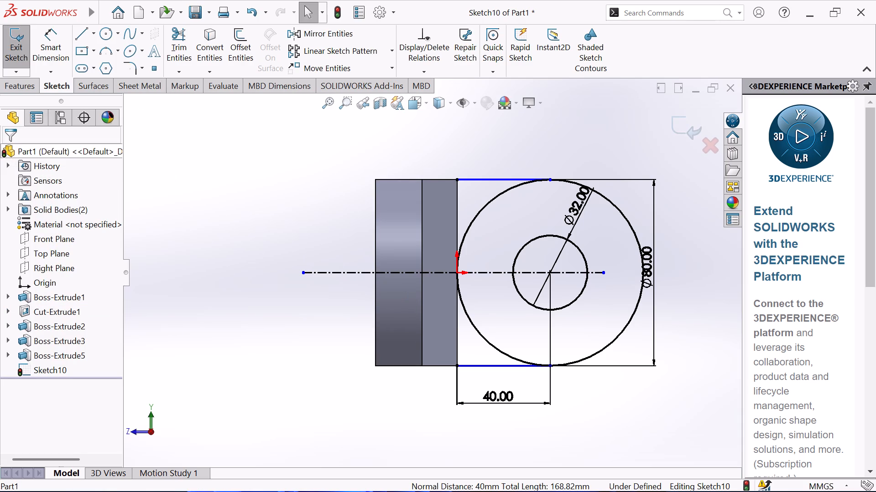
Dimension the upper horizontal line's length as 40 mm.
left_click(48, 49)
left_click(469, 178)
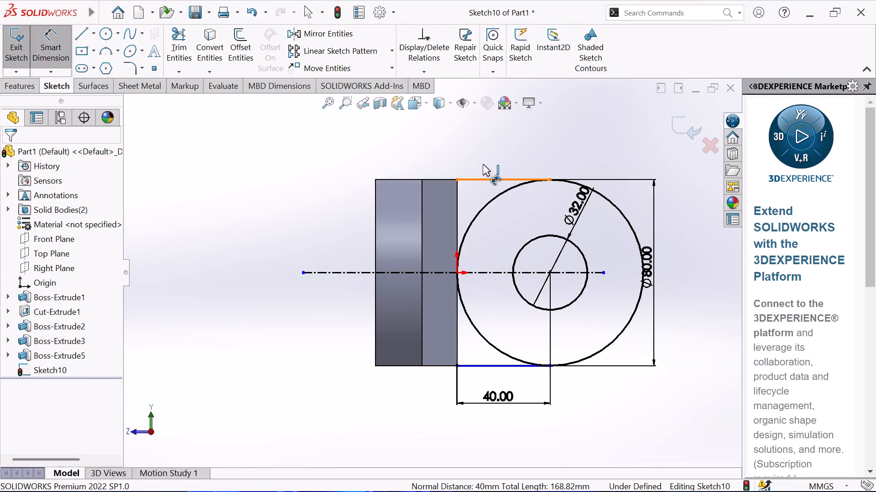
left_click(486, 162)
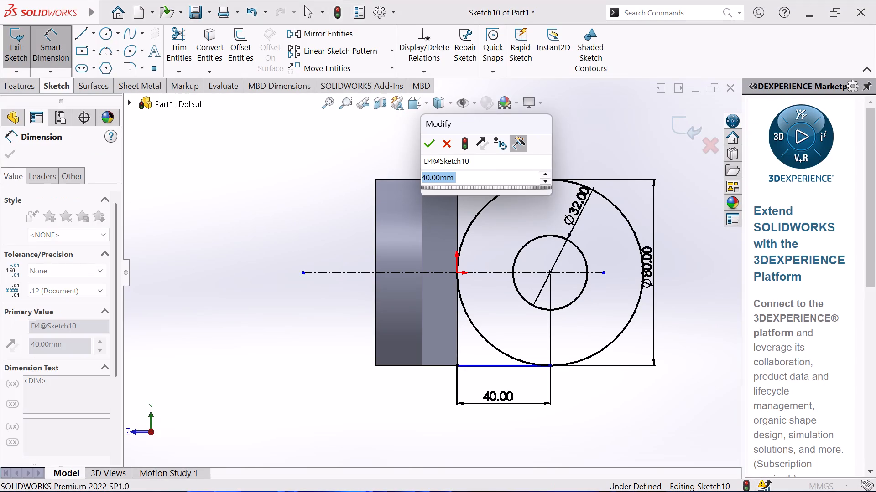
left_click(426, 149)
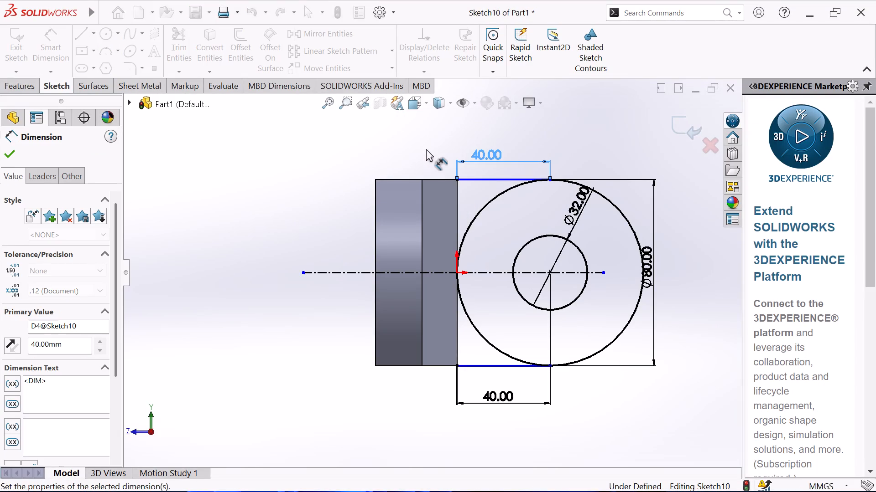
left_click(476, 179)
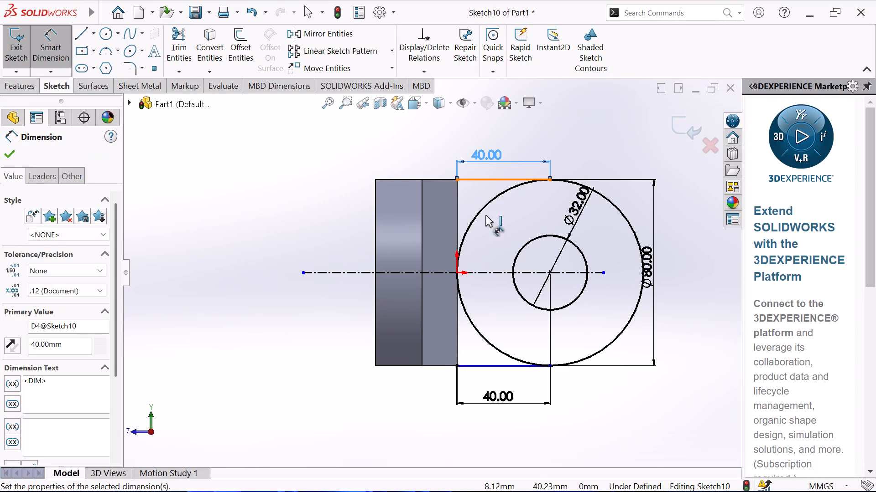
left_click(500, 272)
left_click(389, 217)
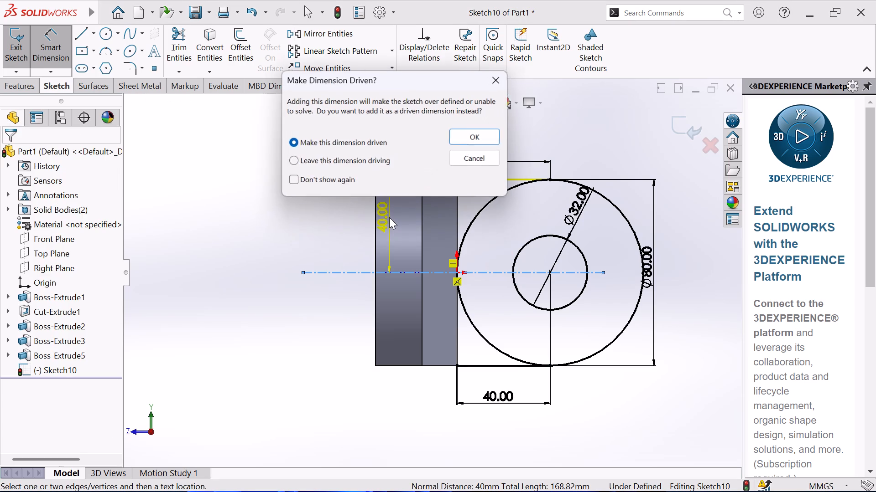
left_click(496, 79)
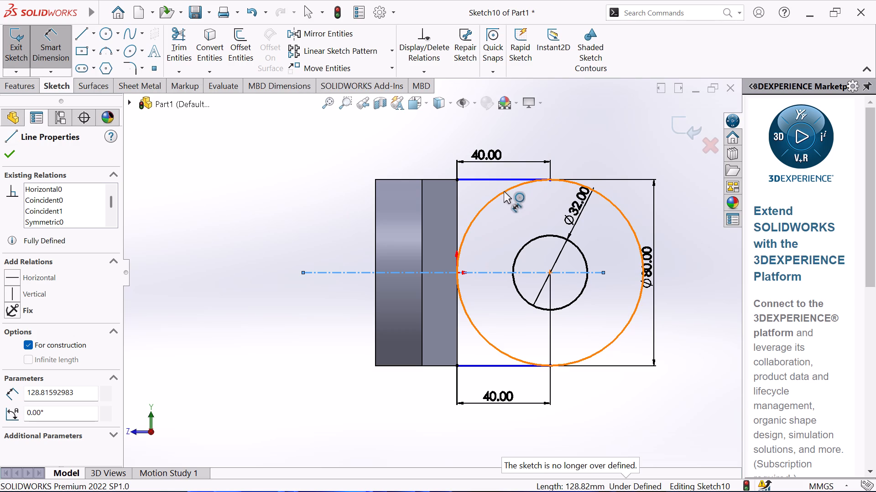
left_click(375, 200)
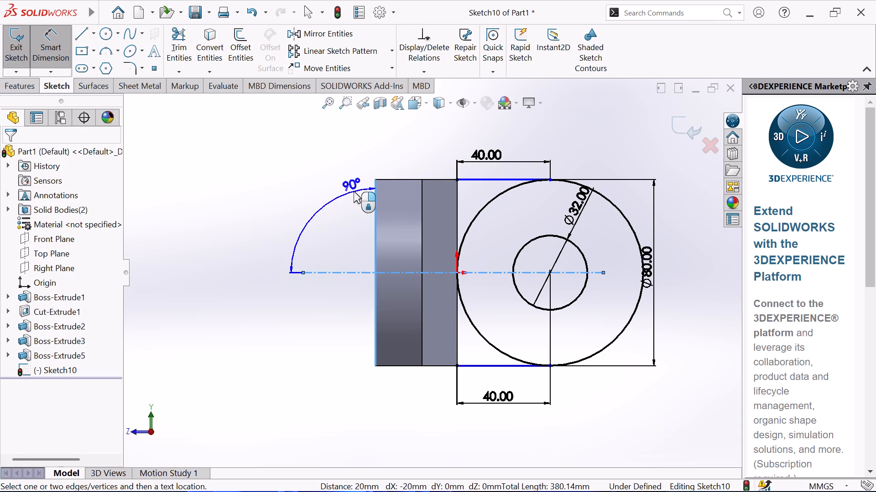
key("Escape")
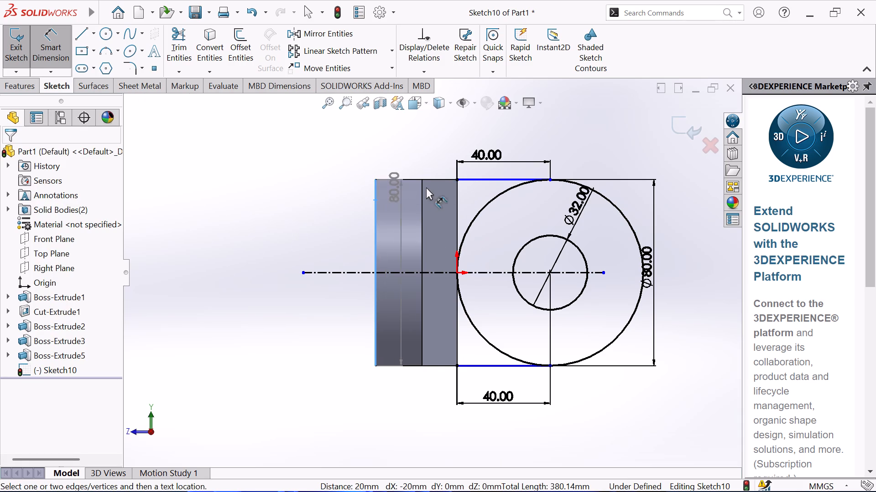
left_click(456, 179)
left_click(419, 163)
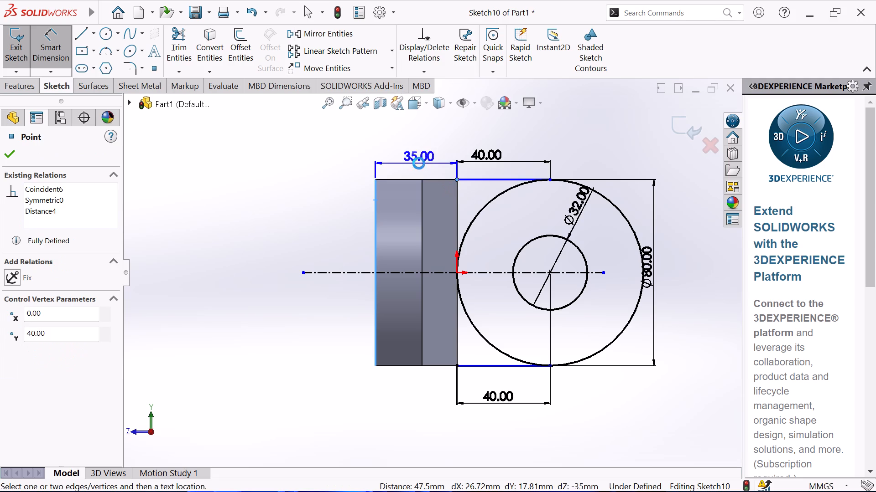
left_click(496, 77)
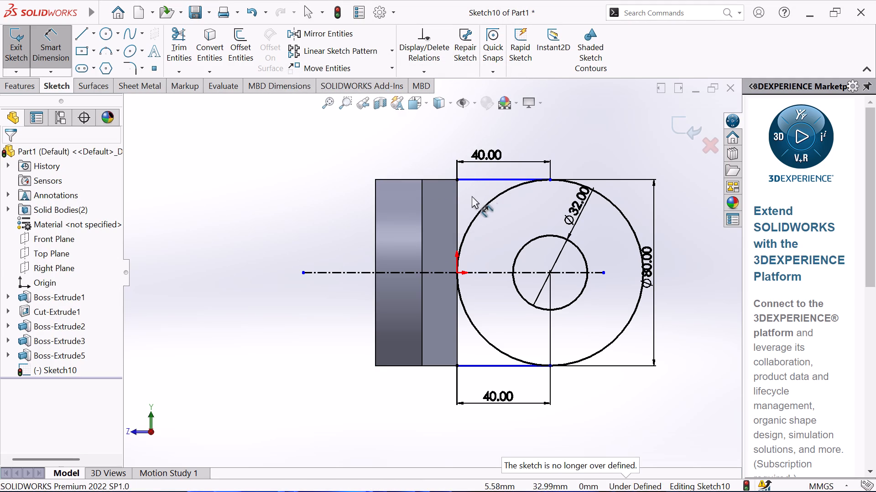
Dimension the vertical distance from the upper line's circle-side endpoint to the lower horizontal line as 80 mm.
left_click(549, 181)
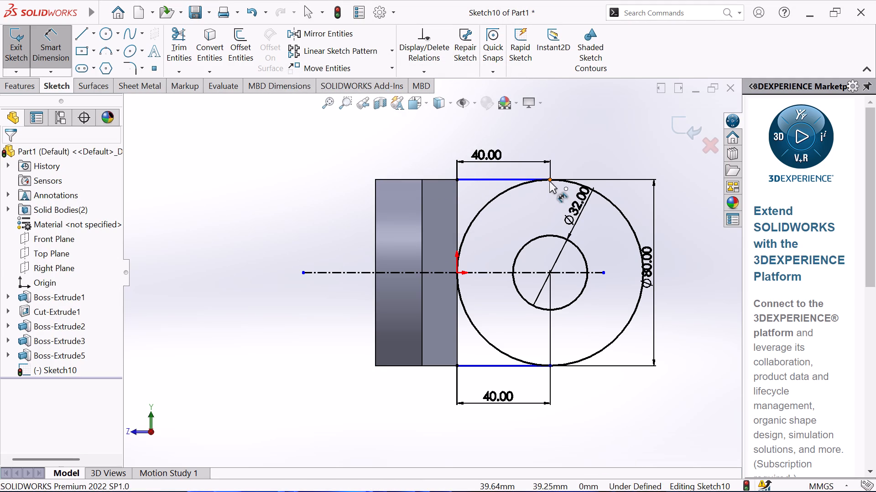
left_click(520, 368)
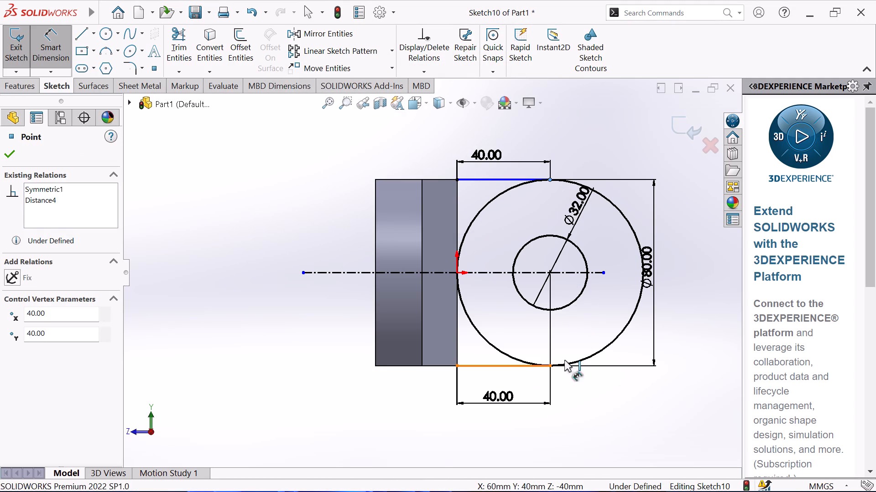
left_click(678, 294)
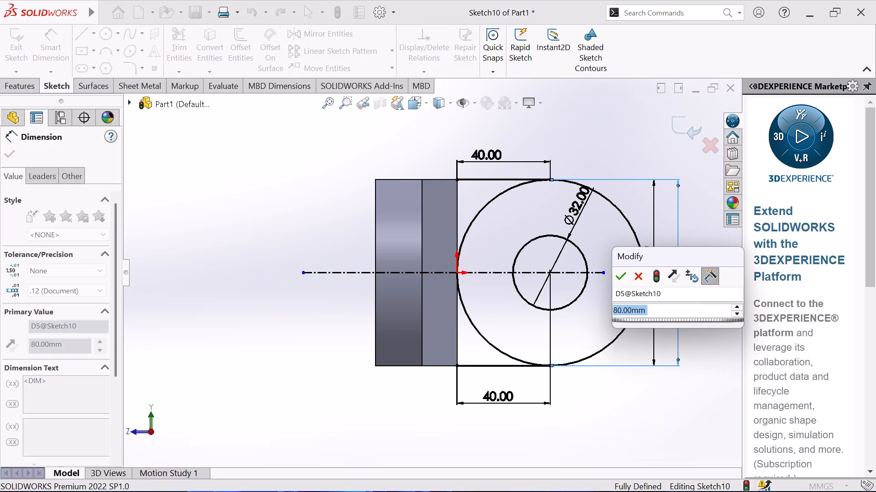
left_click(624, 280)
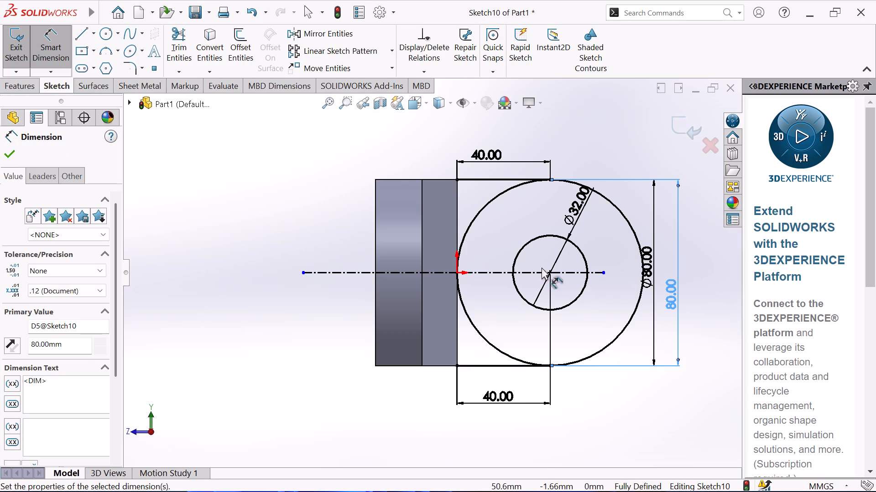
right_click(232, 200)
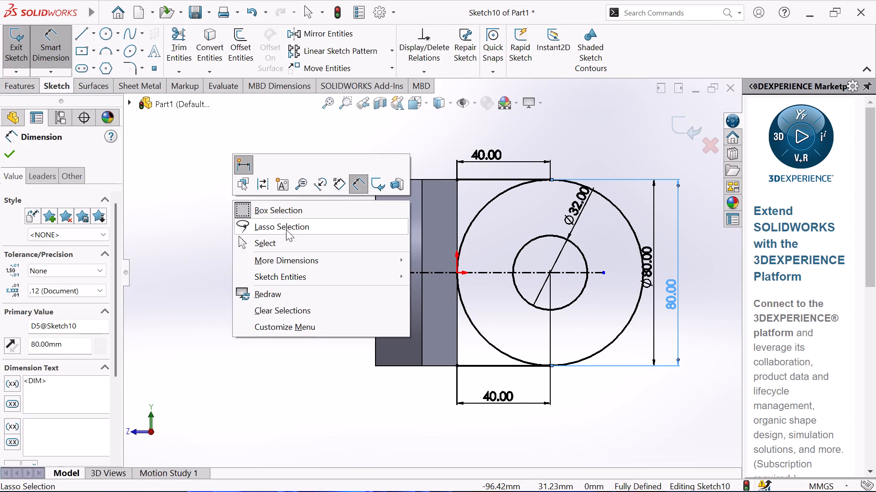
left_click(292, 240)
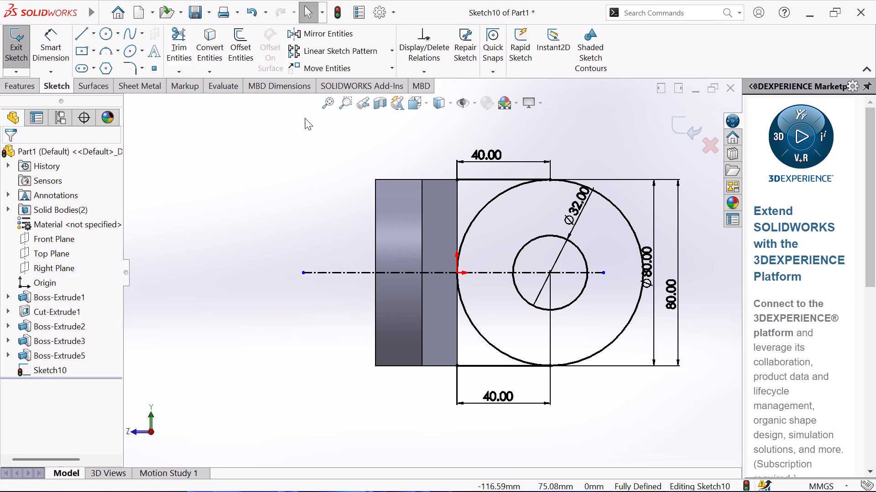
Convert the block's 80 mm vertical edge between the two horizontal lines into a sketch line.
left_click(457, 211)
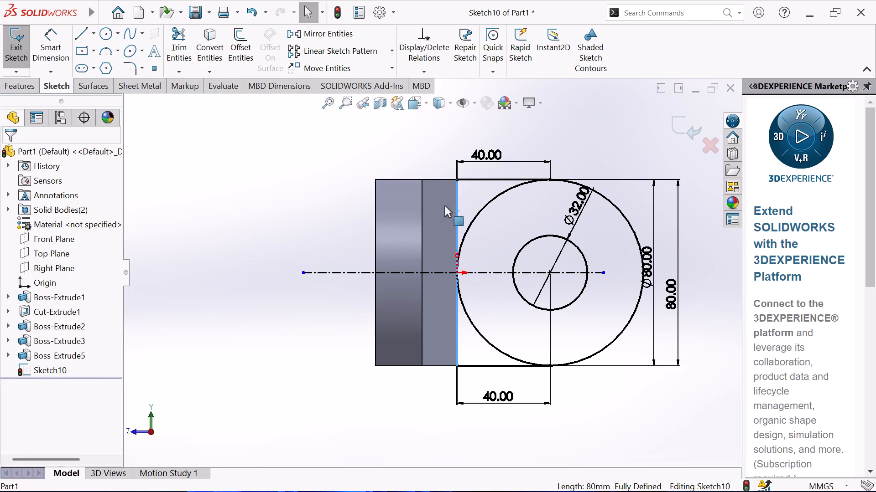
left_click(214, 54)
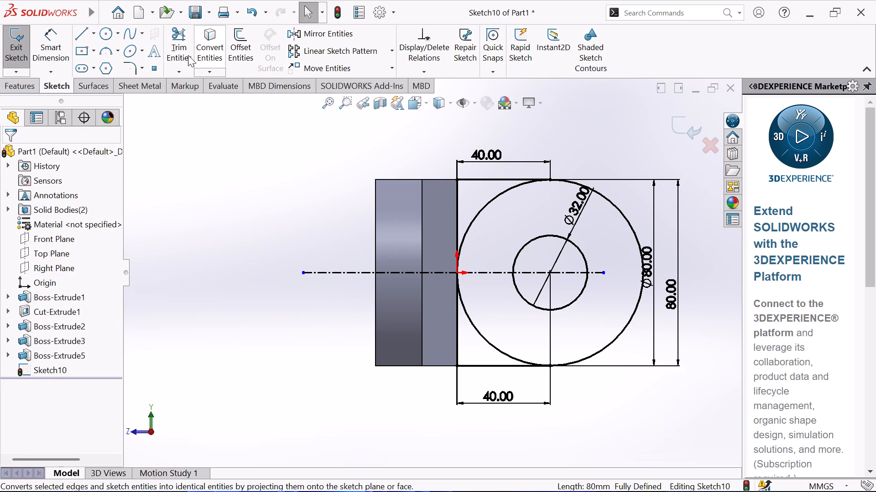
Trim away the upper and lower arcs of the outer circle on the block side, leaving a rounded lug outline.
left_click(177, 47)
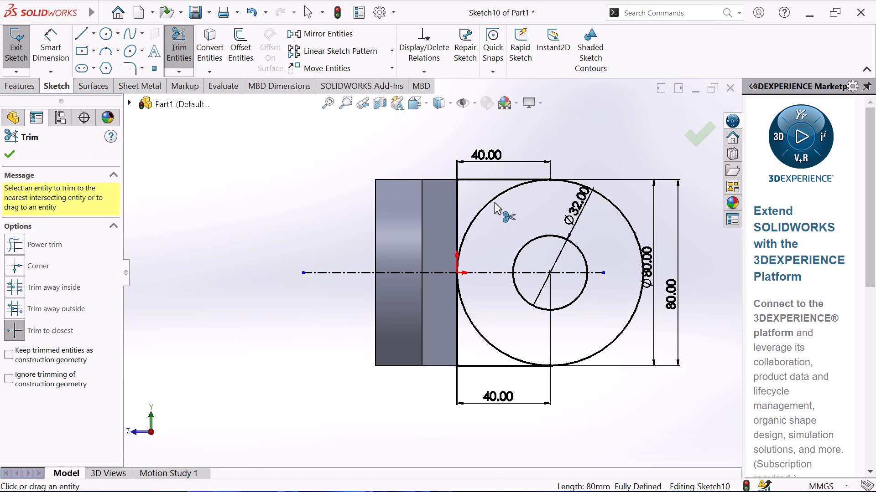
left_click(494, 196)
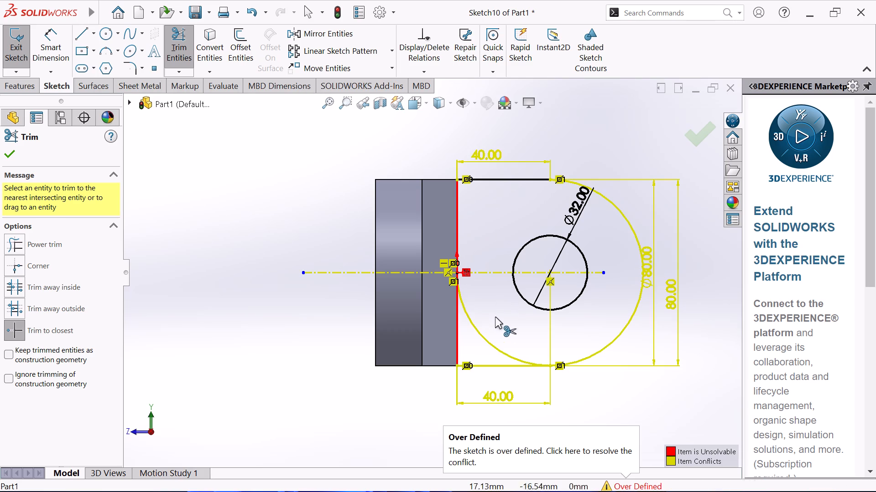
left_click(486, 341)
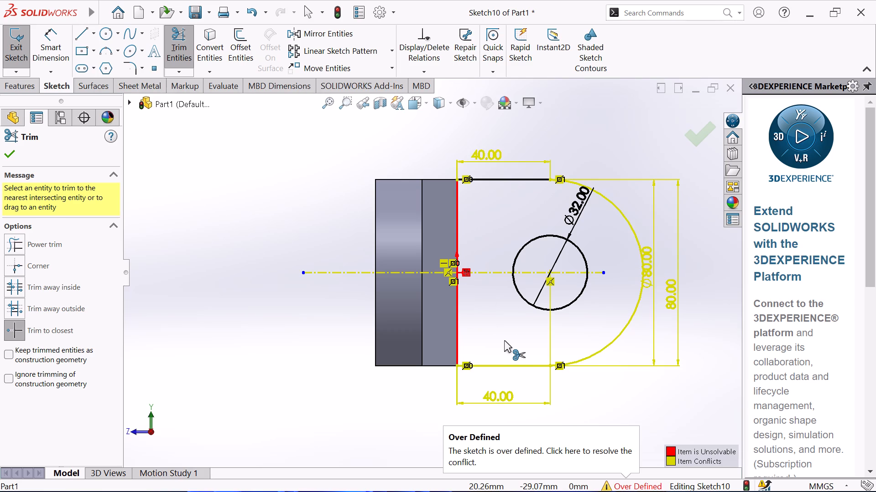
scroll(504, 340, "up", 2)
left_click(486, 363)
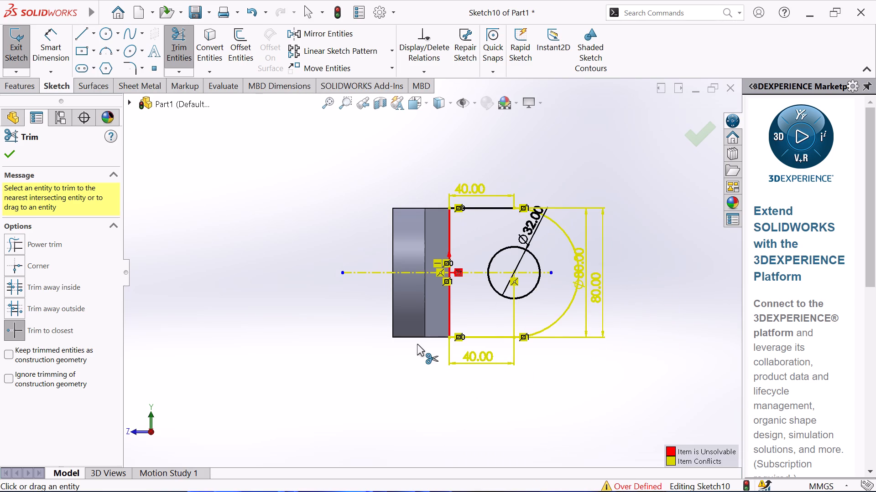
right_click(387, 342)
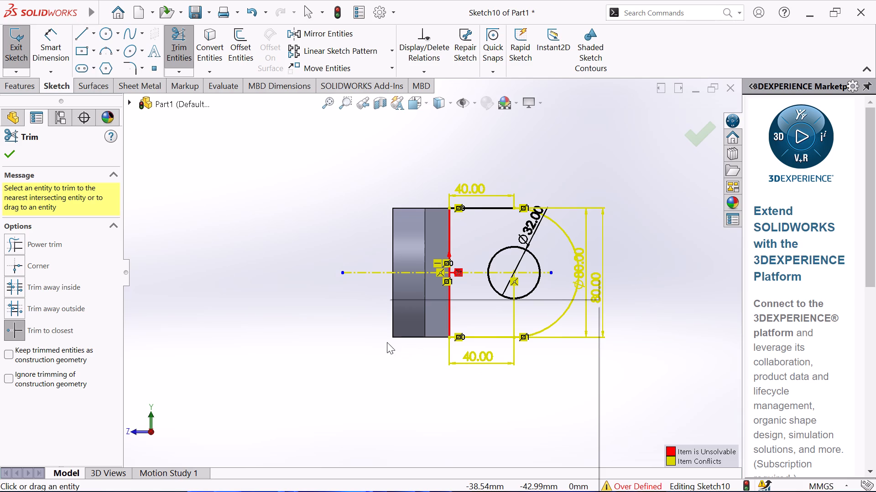
left_click(446, 352)
Delete the lower 40 mm horizontal dimension from the lug sketch.
left_click(473, 362)
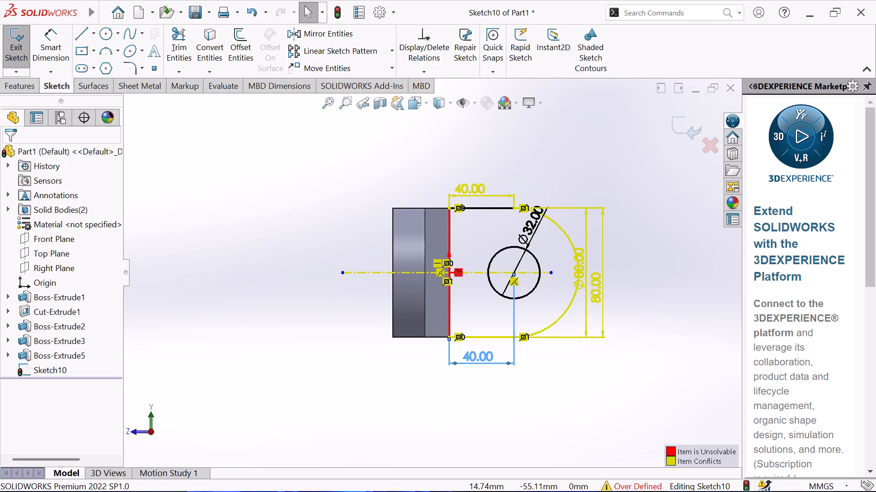
key("Delete")
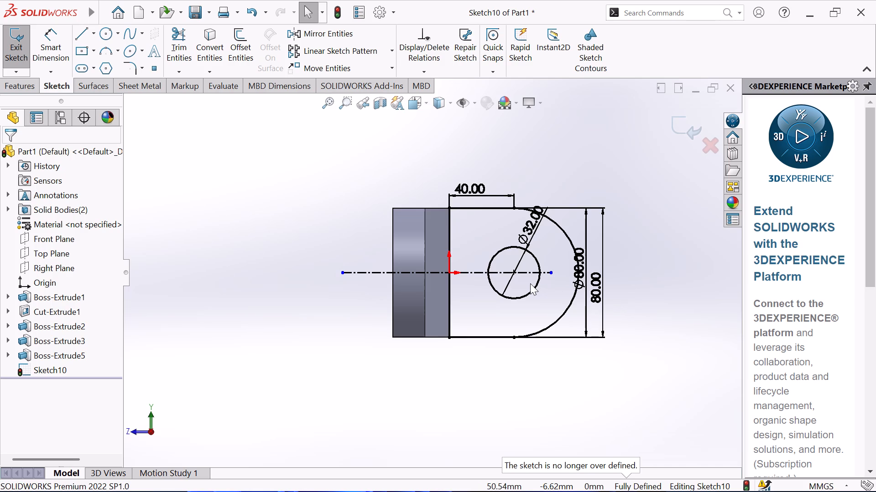
Extrude the lug profile as a blind boss 20 mm deep in the reversed direction, merged with the block.
left_click(13, 90)
left_click(17, 55)
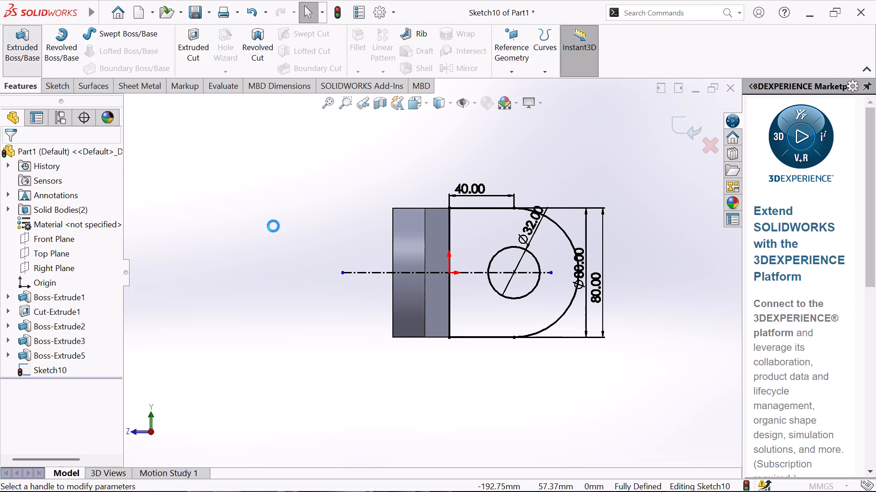
middle_click_drag(278, 229, 240, 266)
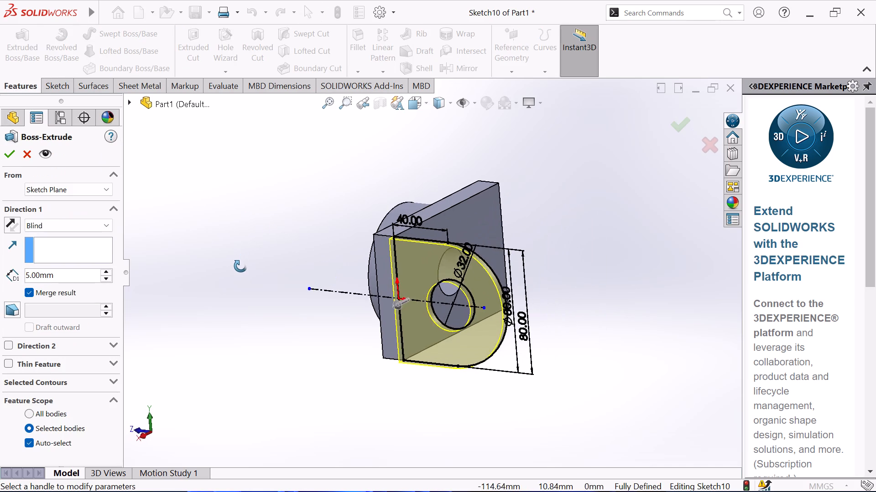
middle_click_drag(240, 266, 213, 291)
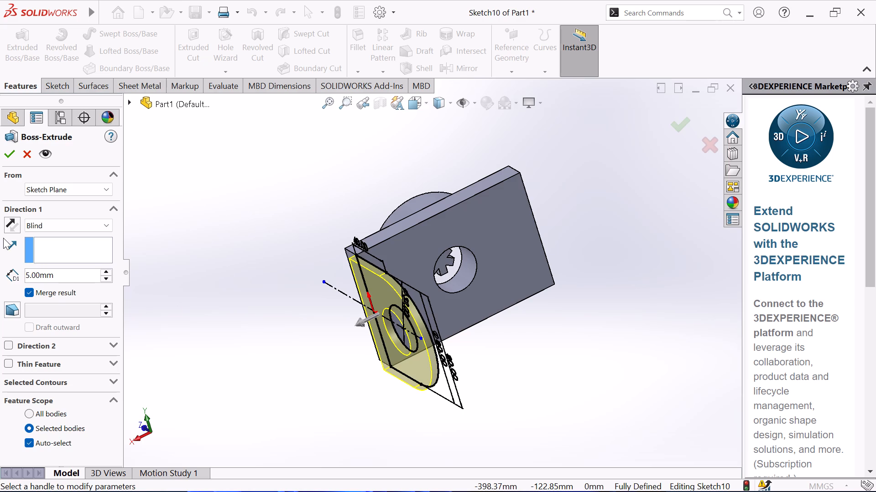
left_click(8, 223)
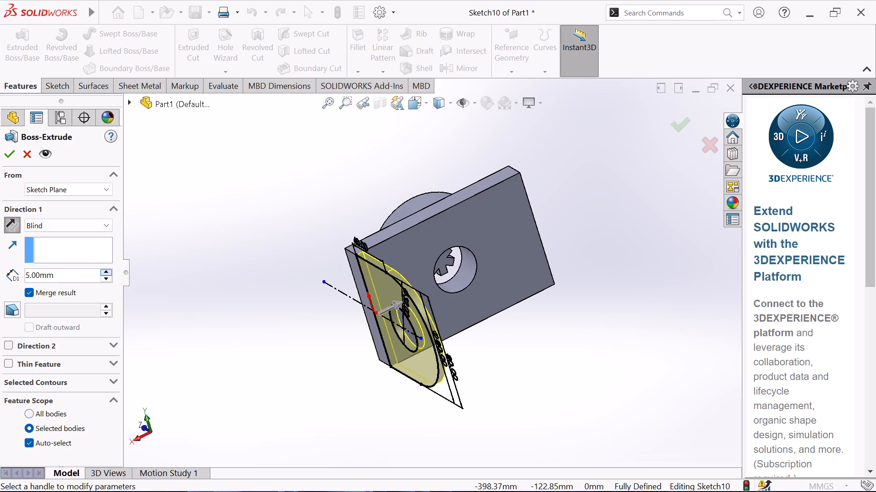
left_click(104, 271)
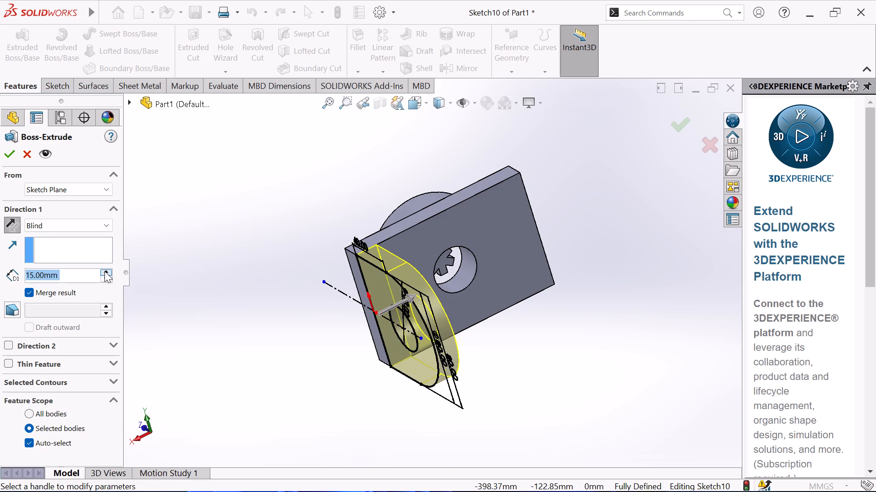
left_click(104, 271)
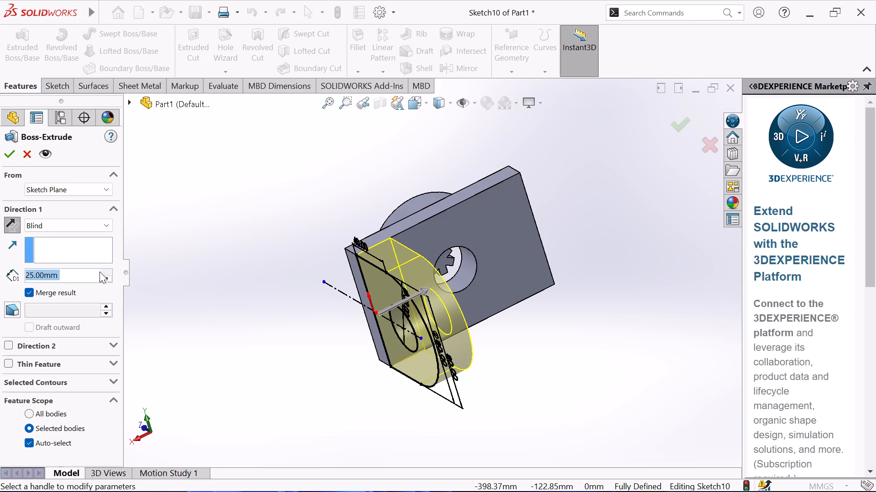
type("20")
key("Return")
left_click(6, 153)
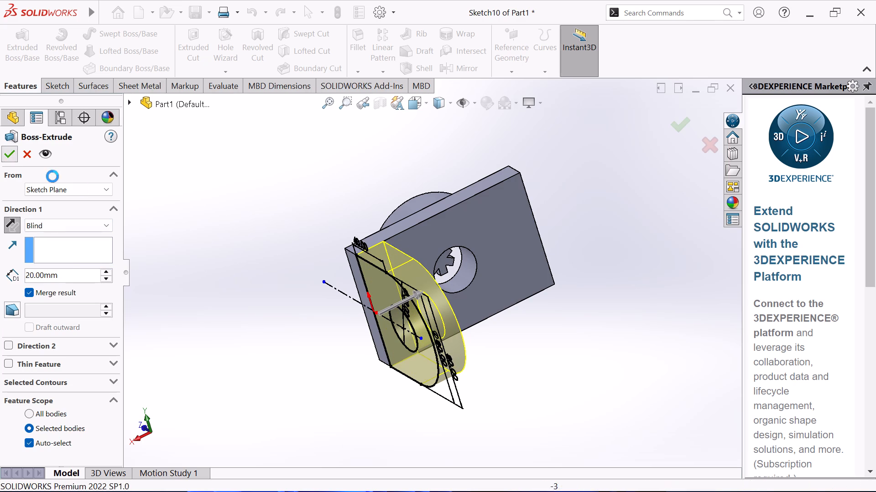
left_click(196, 240)
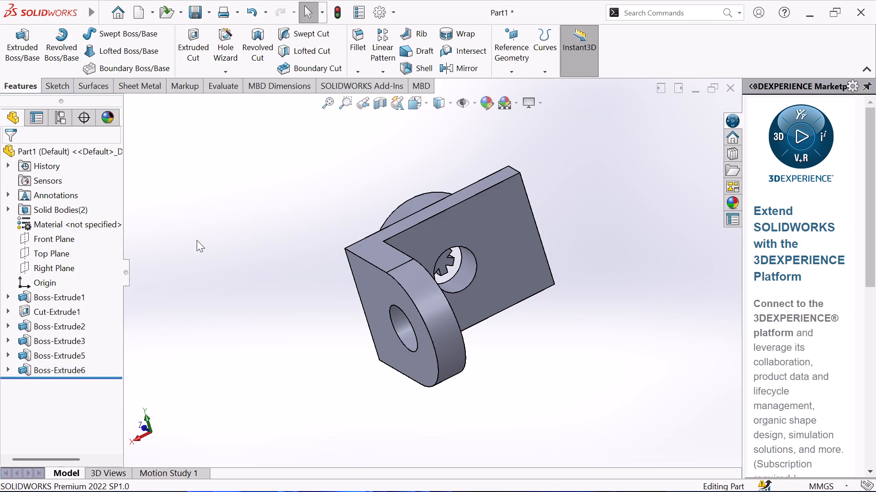
Examine the extruded lug, the block and the ring boss from several sides.
middle_click_drag(205, 293, 248, 190)
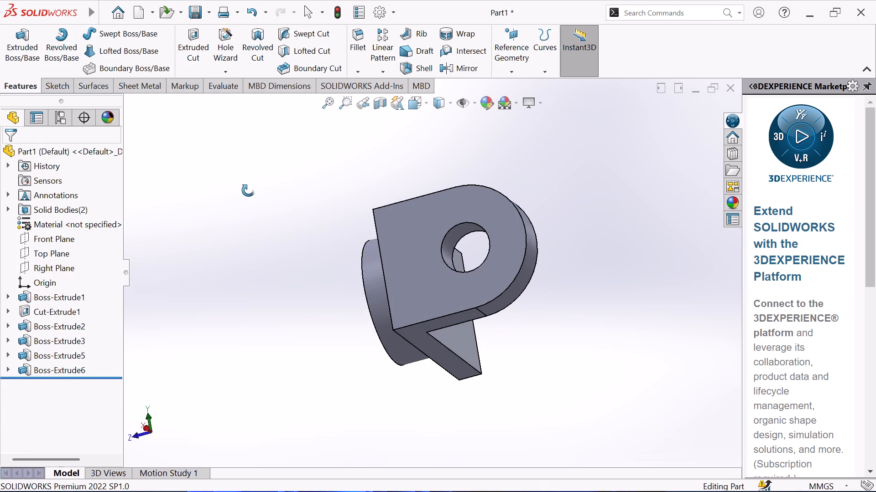
middle_click_drag(248, 190, 146, 328)
middle_click(146, 328)
middle_click(146, 328)
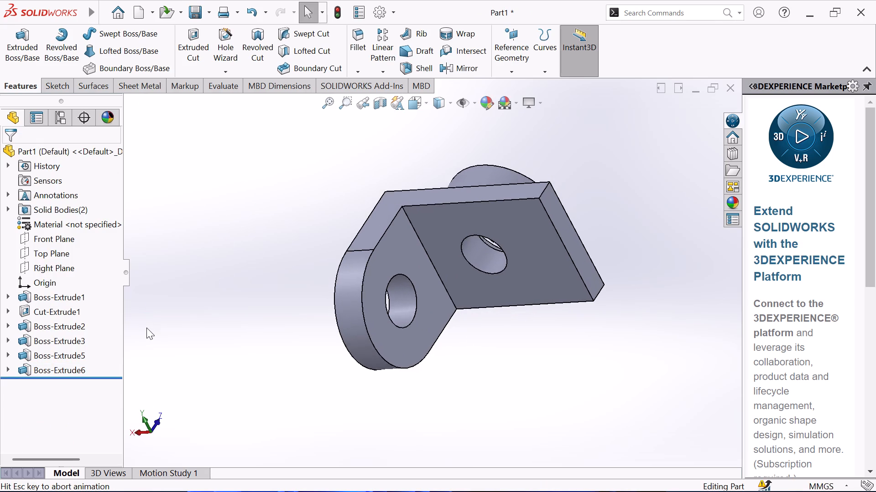
middle_click(146, 328)
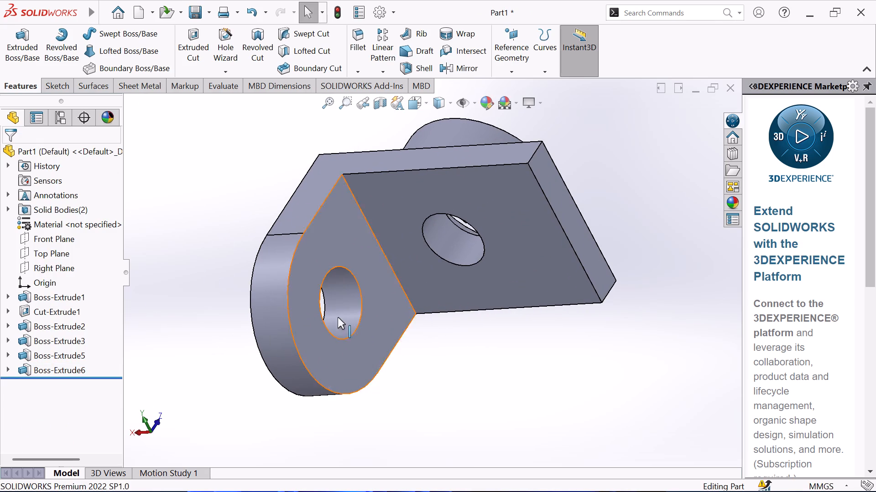
scroll(360, 310, "up", 3)
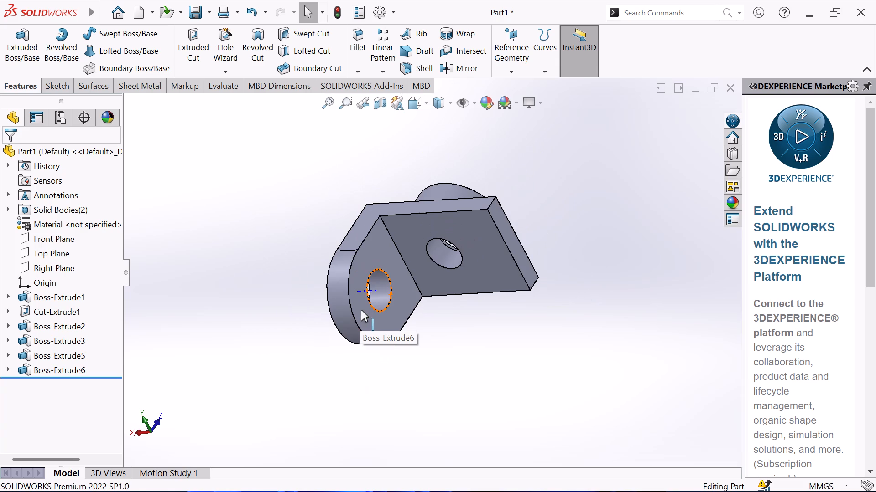
middle_click_drag(322, 183, 339, 390)
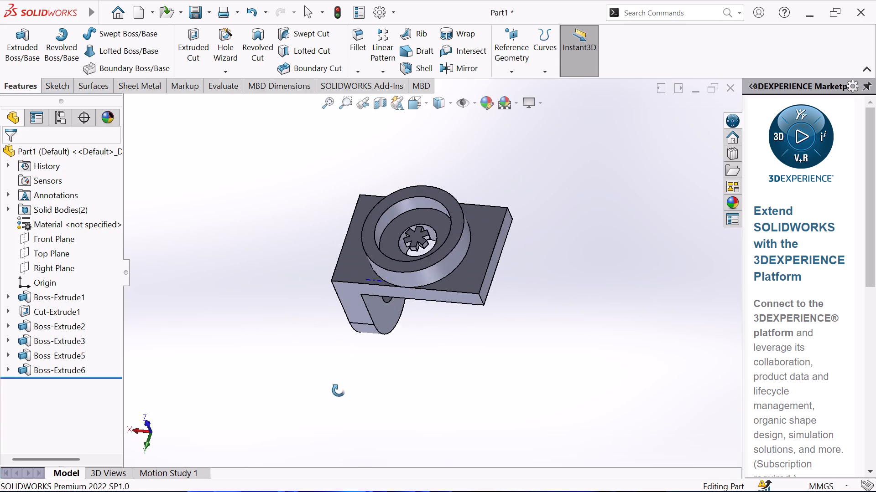
middle_click_drag(339, 390, 342, 416)
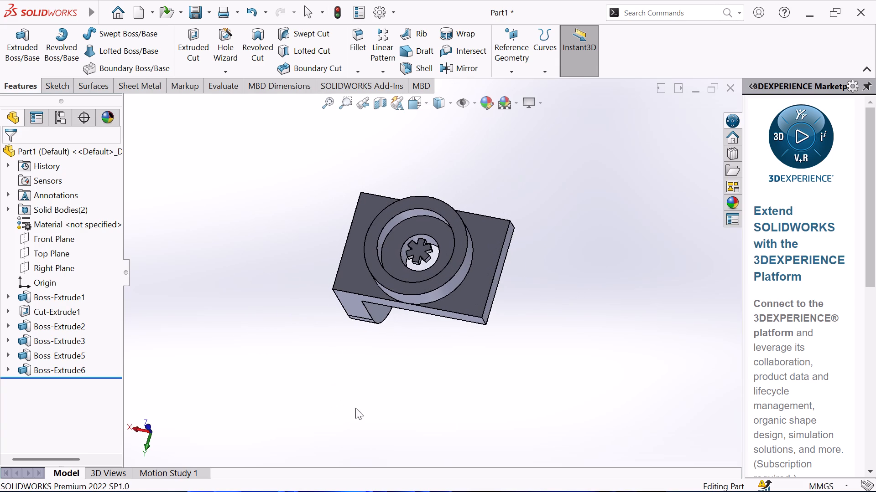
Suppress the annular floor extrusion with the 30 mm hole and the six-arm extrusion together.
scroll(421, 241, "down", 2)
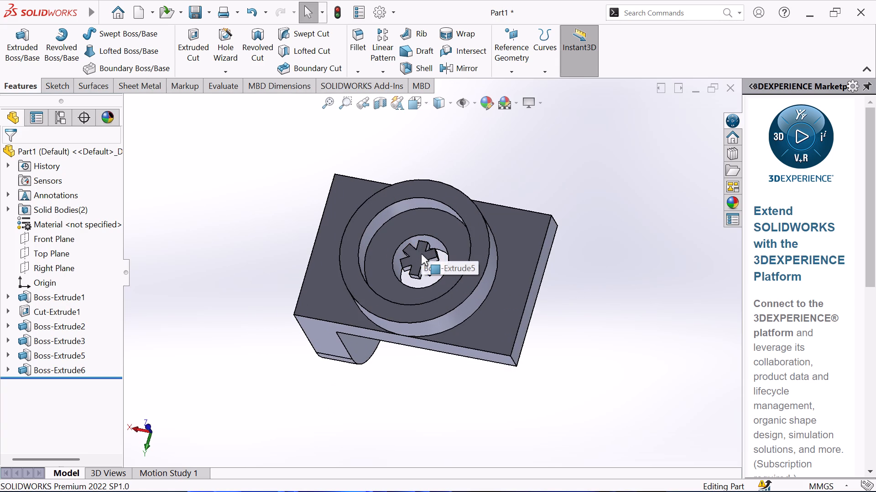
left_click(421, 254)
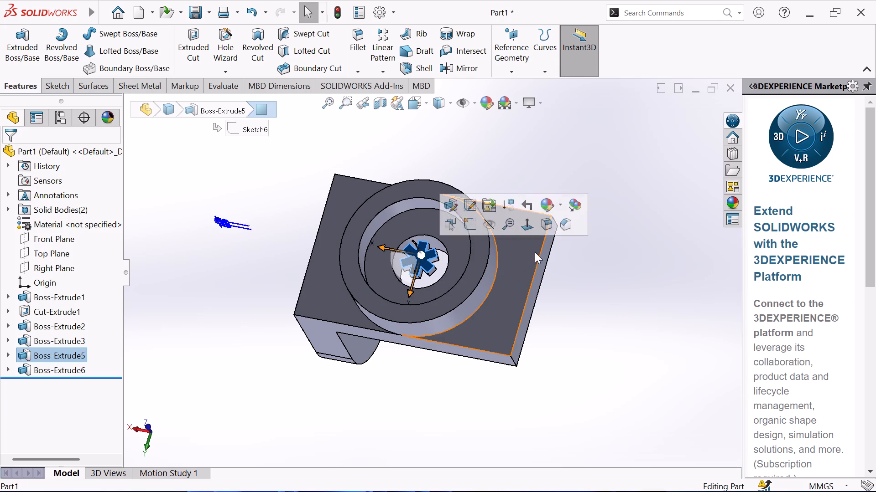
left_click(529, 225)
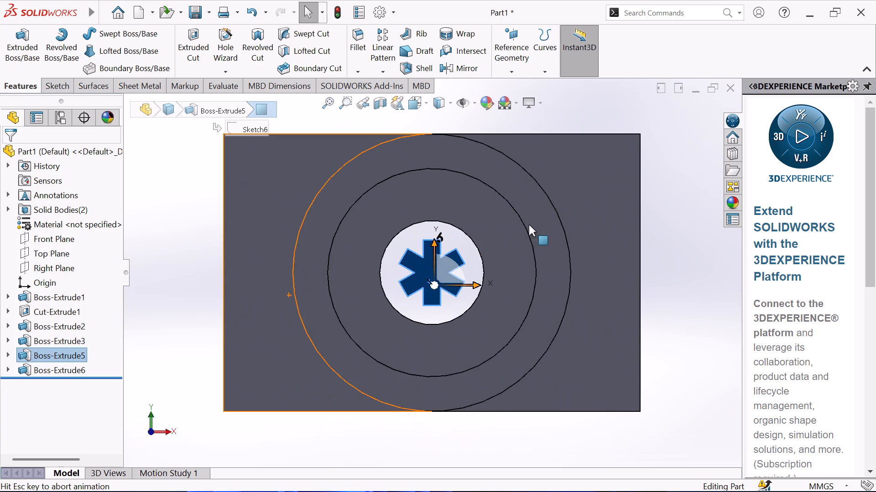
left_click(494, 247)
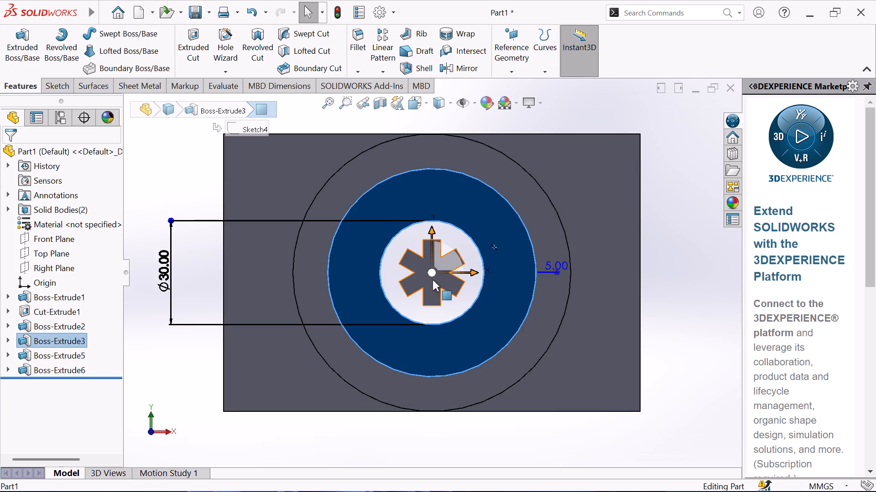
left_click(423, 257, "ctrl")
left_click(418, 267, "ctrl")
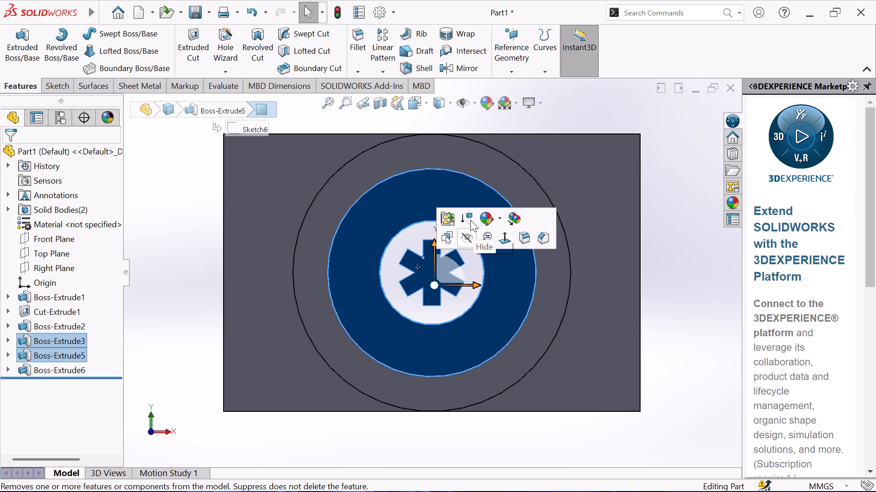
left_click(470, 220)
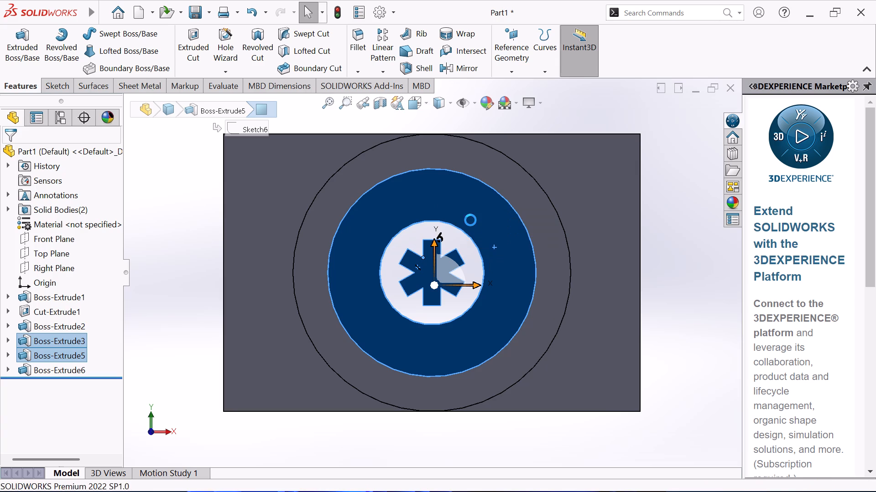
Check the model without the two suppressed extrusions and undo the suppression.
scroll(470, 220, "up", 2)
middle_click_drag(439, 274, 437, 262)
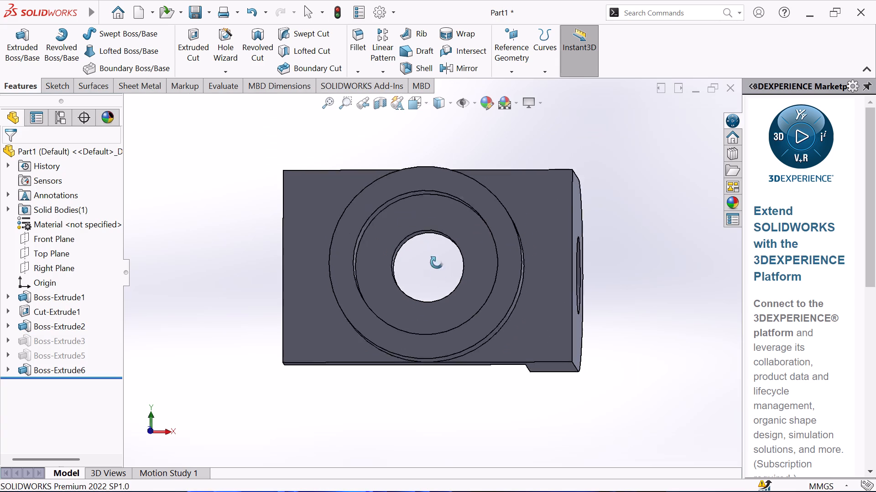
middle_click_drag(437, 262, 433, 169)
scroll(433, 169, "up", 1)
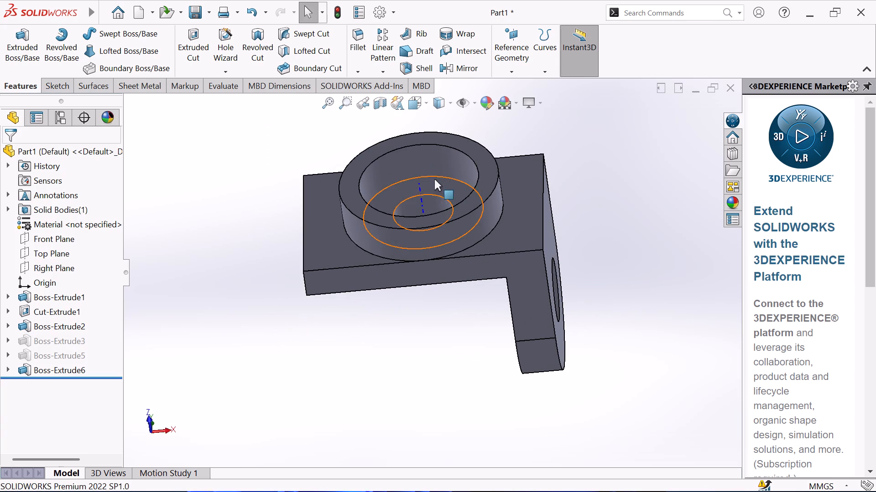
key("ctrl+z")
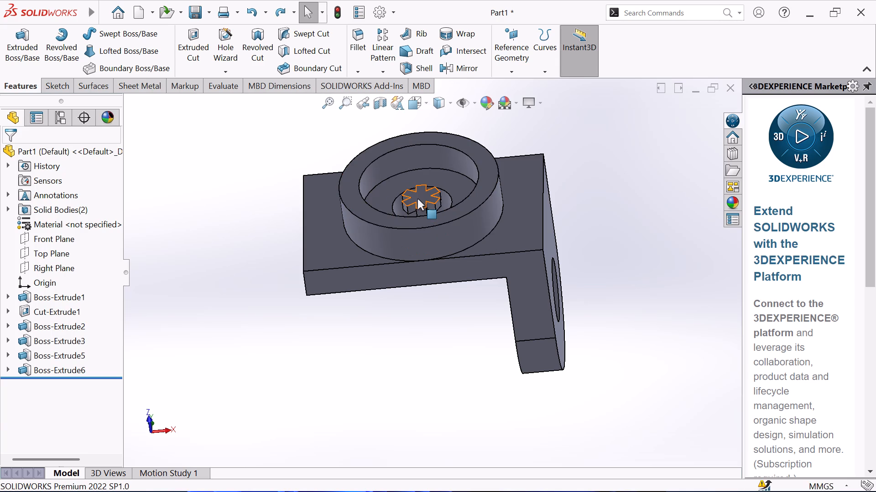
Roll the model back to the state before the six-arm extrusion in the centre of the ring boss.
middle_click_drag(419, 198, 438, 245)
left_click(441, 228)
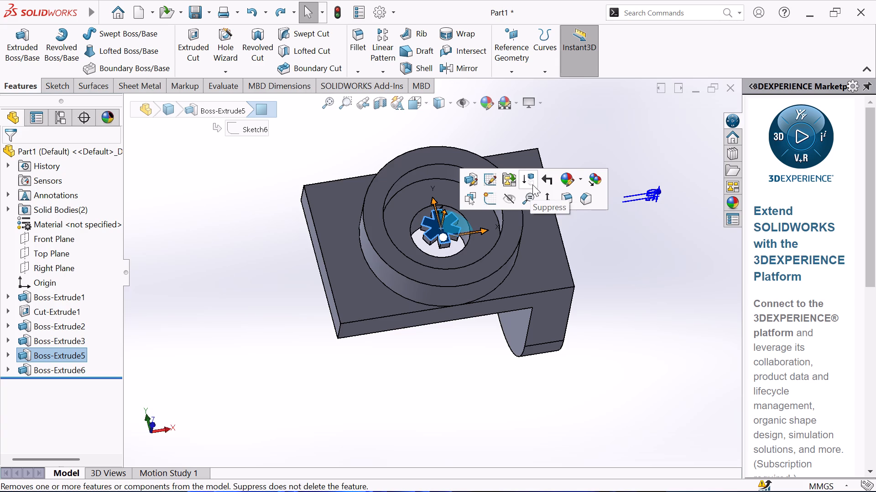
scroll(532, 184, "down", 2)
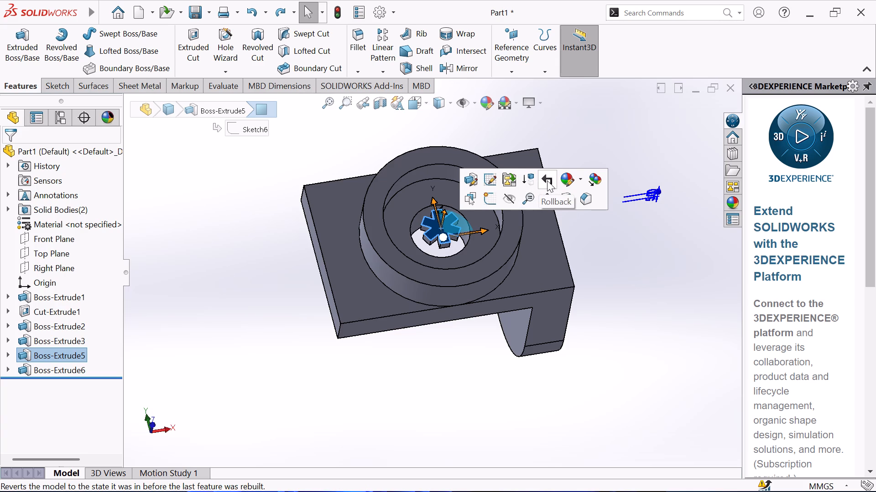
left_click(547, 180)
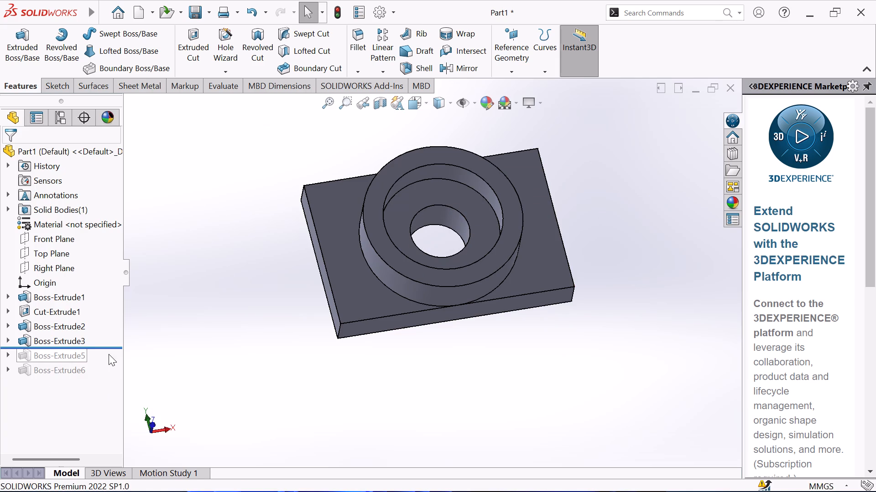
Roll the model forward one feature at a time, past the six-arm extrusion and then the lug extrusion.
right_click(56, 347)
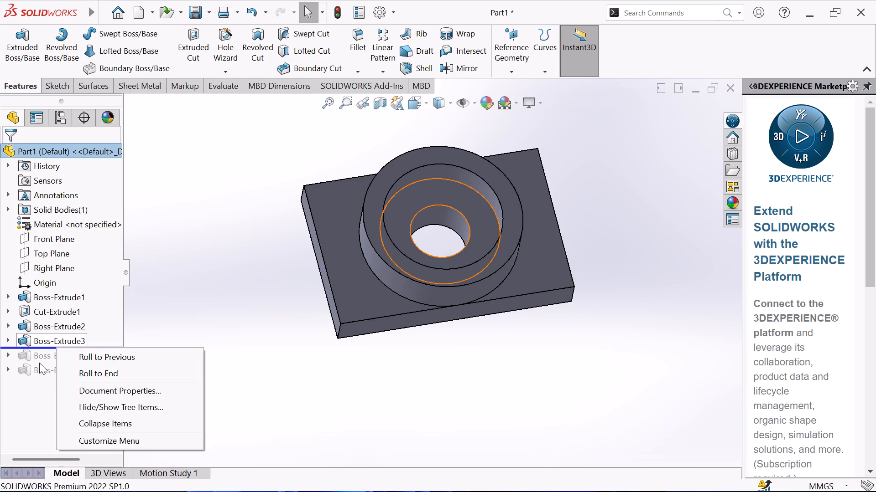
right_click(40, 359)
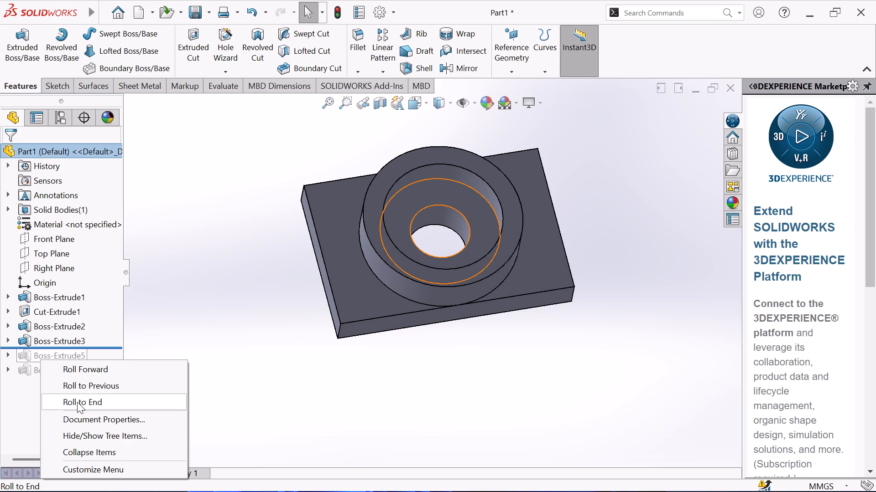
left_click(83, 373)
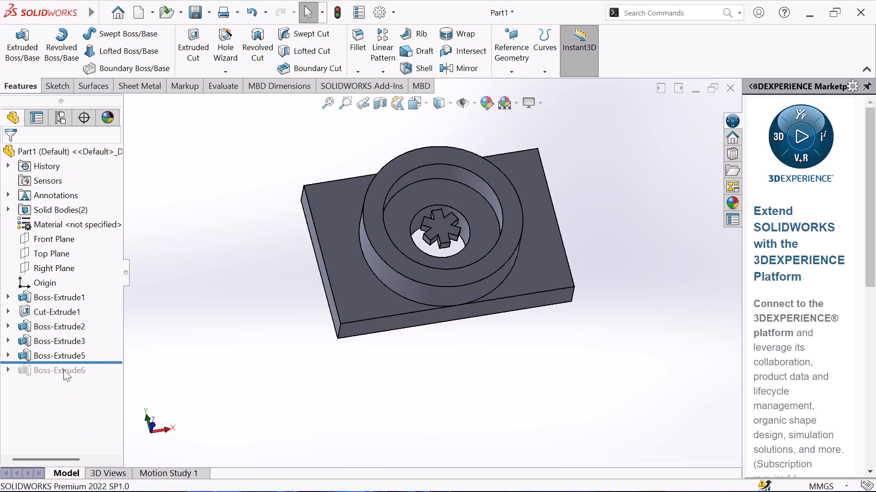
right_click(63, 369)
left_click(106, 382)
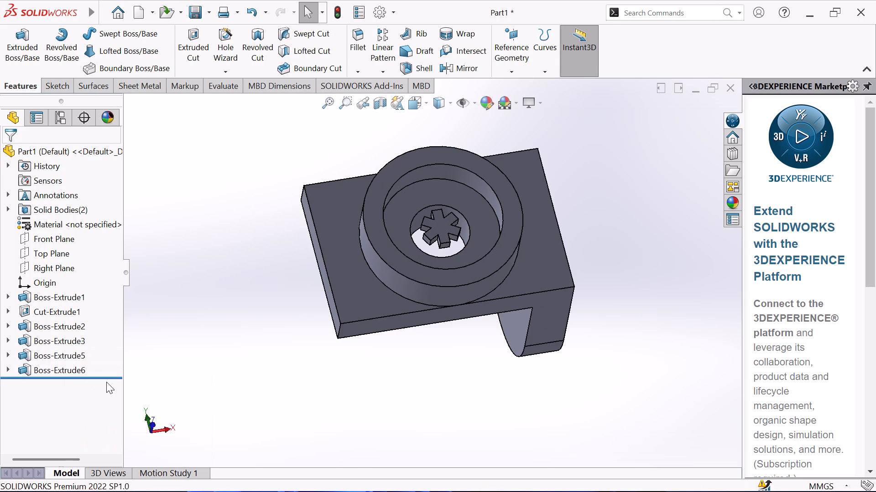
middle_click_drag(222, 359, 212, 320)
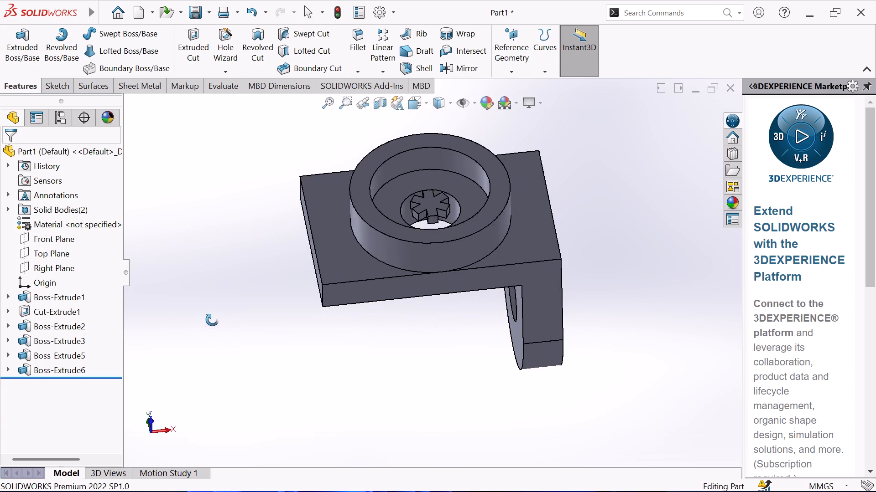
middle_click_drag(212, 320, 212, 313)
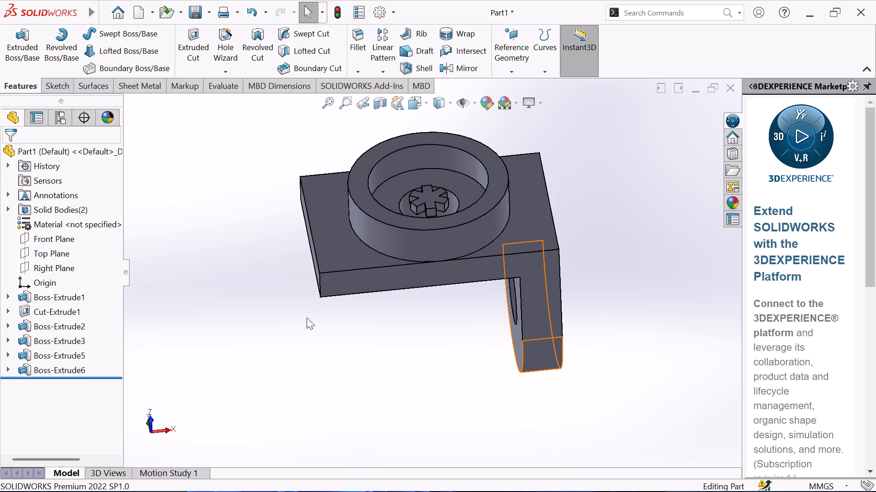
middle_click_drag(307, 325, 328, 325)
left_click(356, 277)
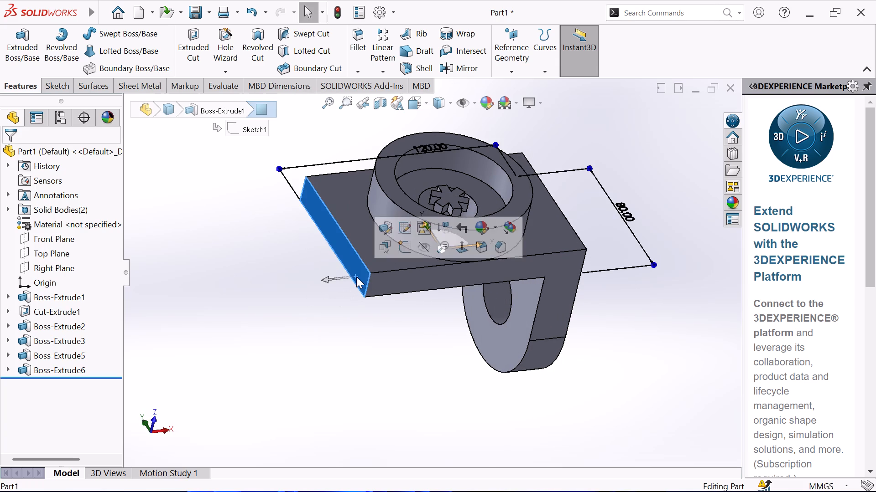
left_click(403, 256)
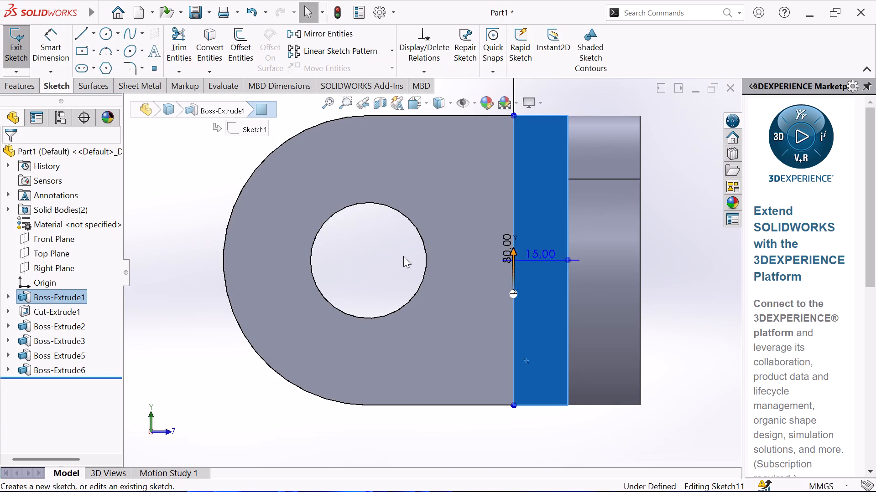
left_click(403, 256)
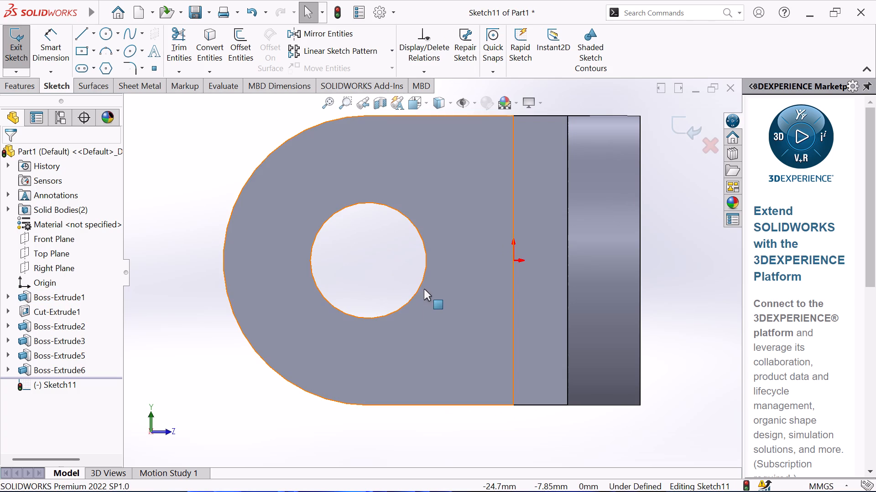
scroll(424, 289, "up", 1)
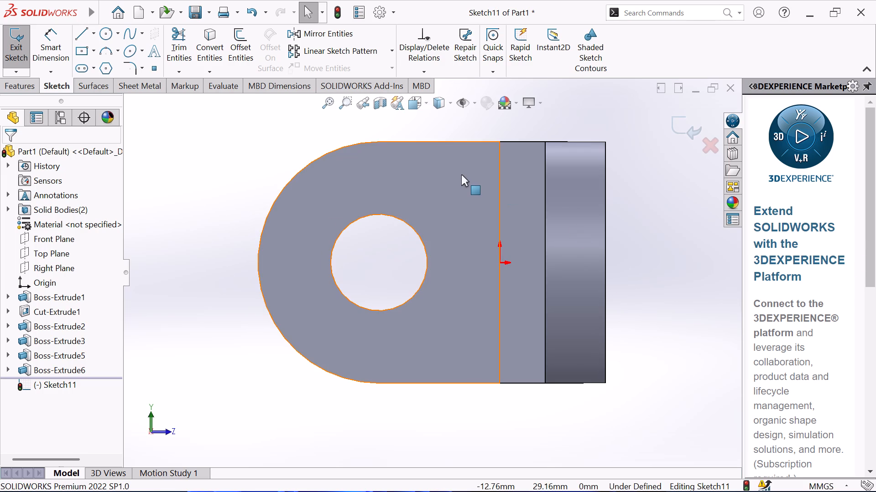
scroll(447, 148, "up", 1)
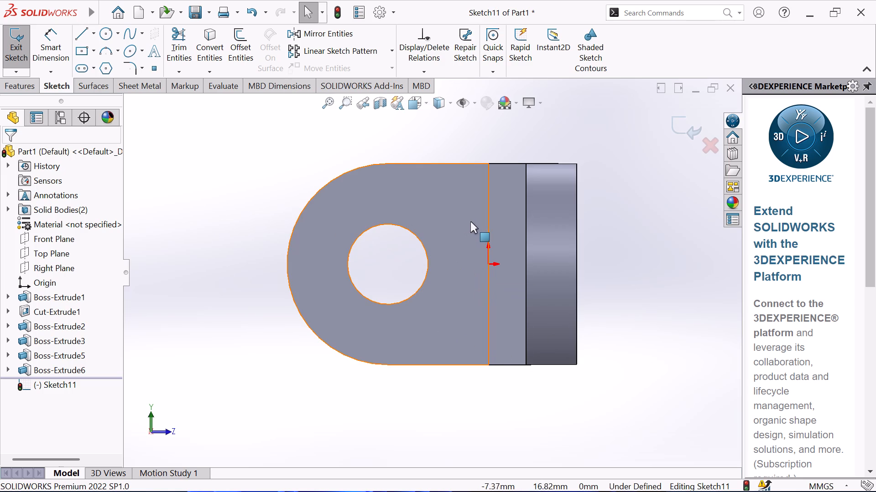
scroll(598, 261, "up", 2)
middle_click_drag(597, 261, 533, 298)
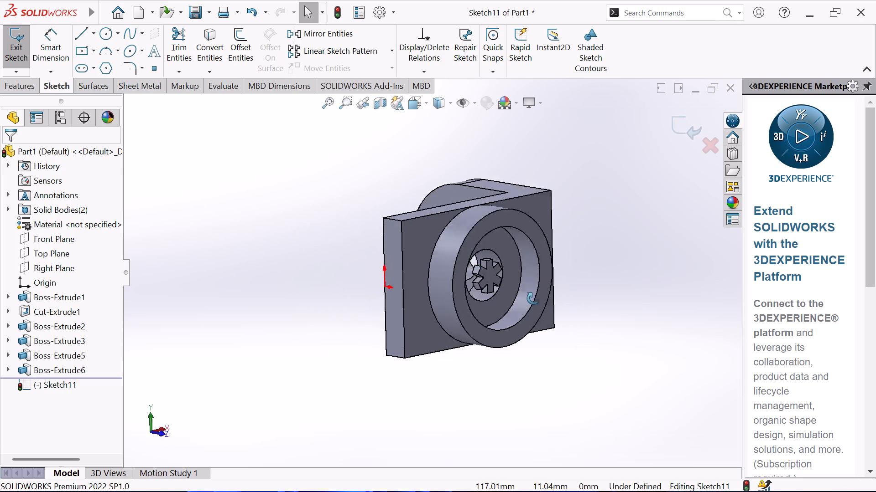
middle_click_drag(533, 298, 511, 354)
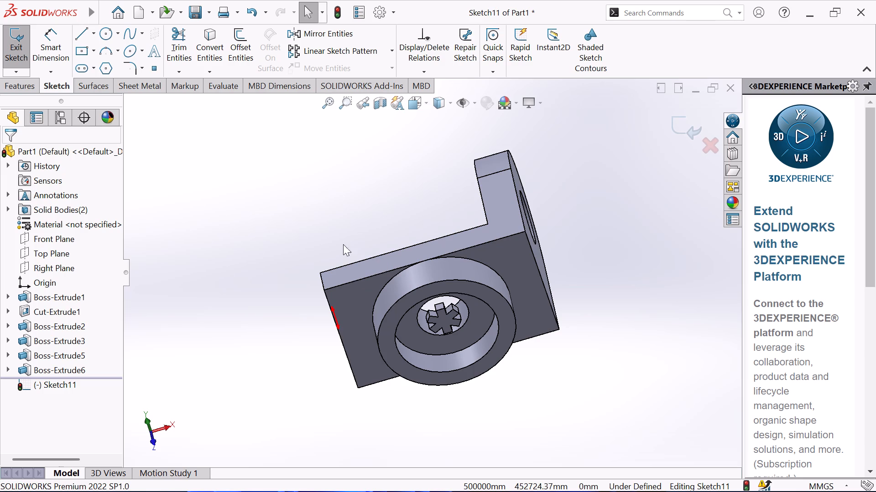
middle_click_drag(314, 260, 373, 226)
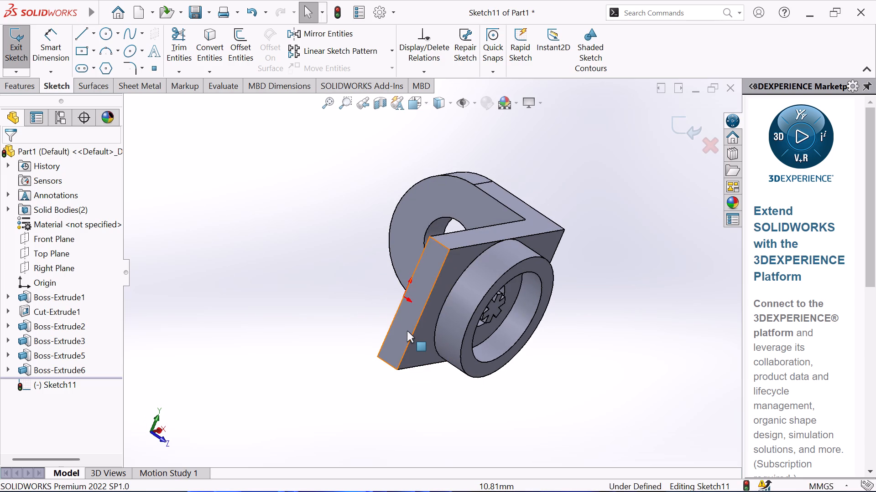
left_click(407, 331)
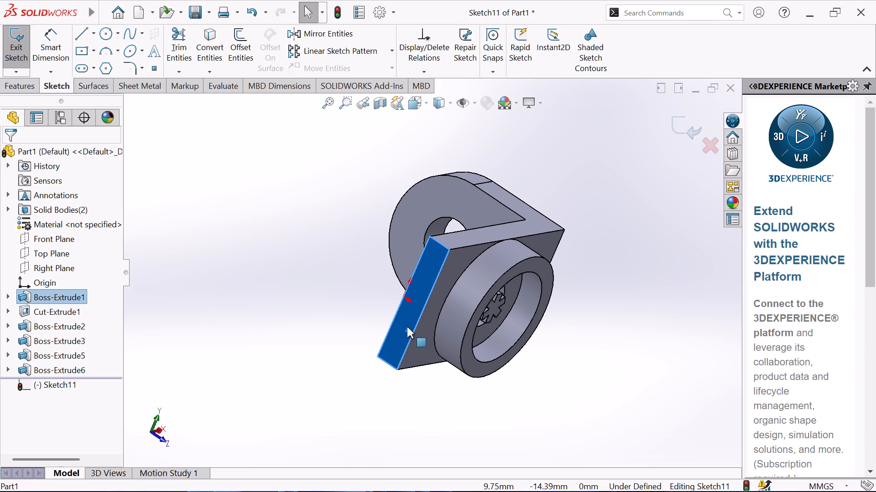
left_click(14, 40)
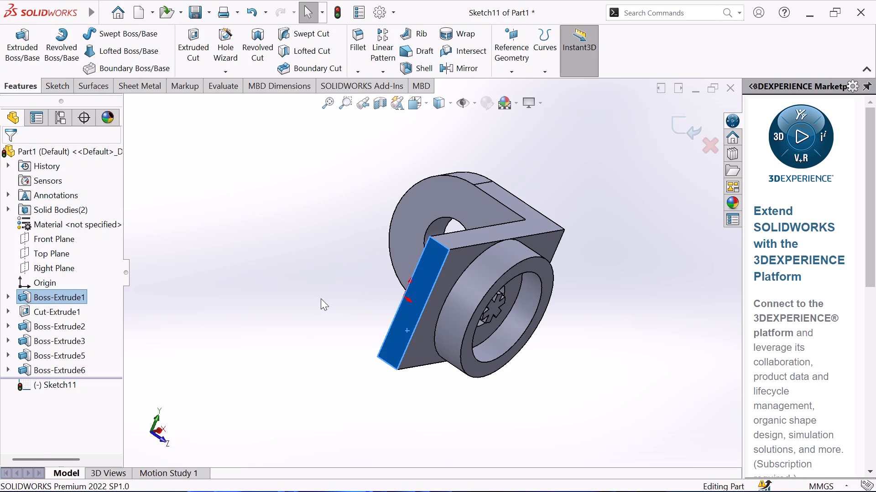
Examine the ring boss, the block's end opposite the lug and the underside of the part from several angles.
scroll(427, 385, "down", 2)
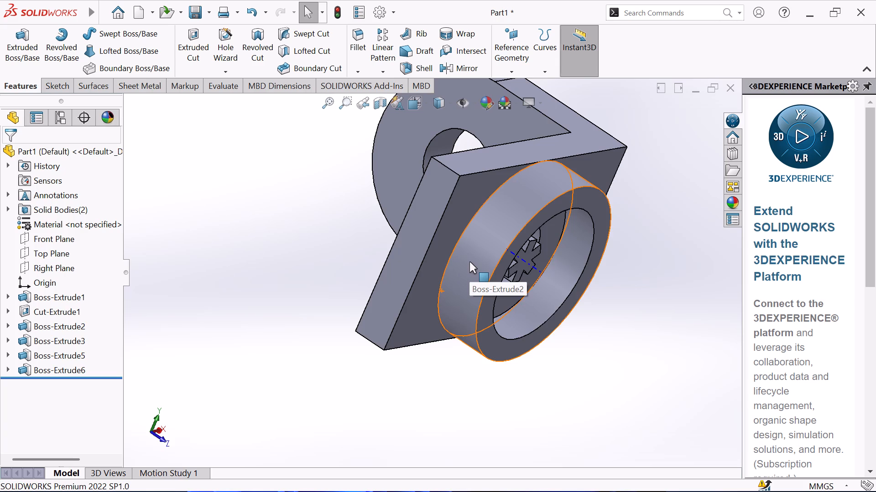
scroll(469, 261, "up", 1)
middle_click_drag(289, 310, 300, 287)
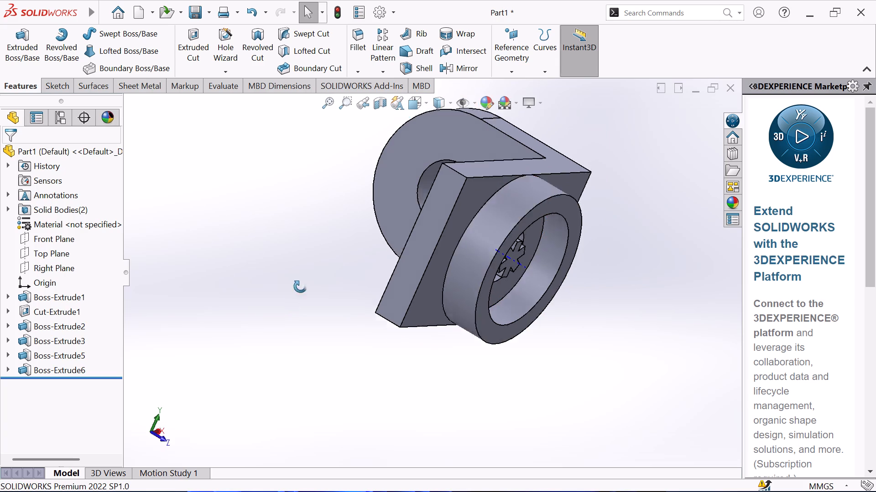
middle_click_drag(300, 287, 438, 389)
middle_click(438, 390)
middle_click_drag(433, 396, 419, 414)
middle_click(419, 414)
middle_click_drag(419, 414, 412, 425)
middle_click(411, 427)
middle_click(411, 427)
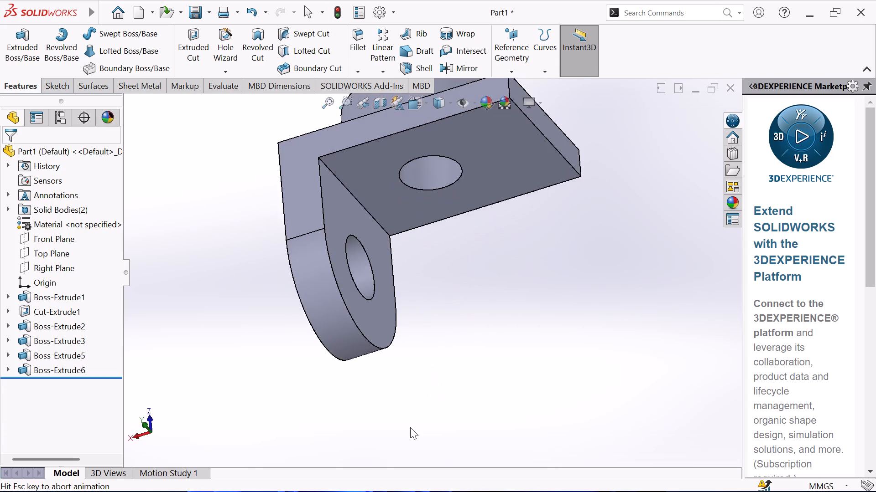
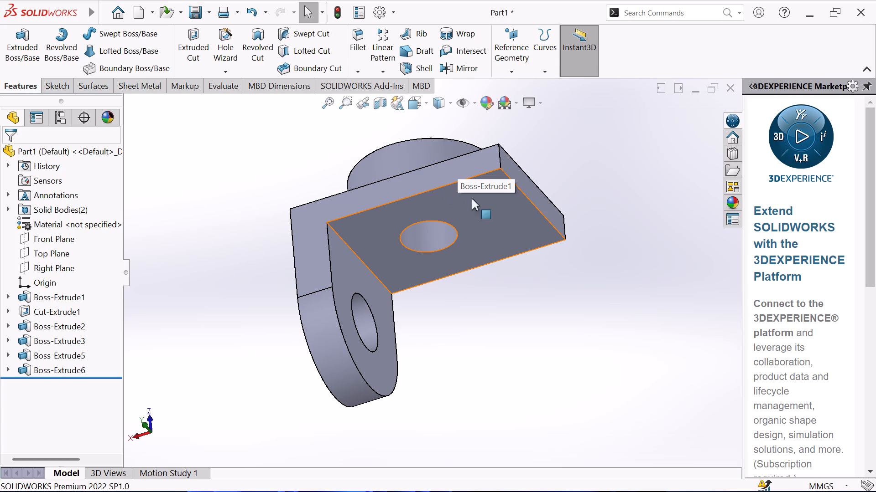
Start a sketch on the block's end face opposite the side lug.
left_click(521, 173)
left_click(568, 144)
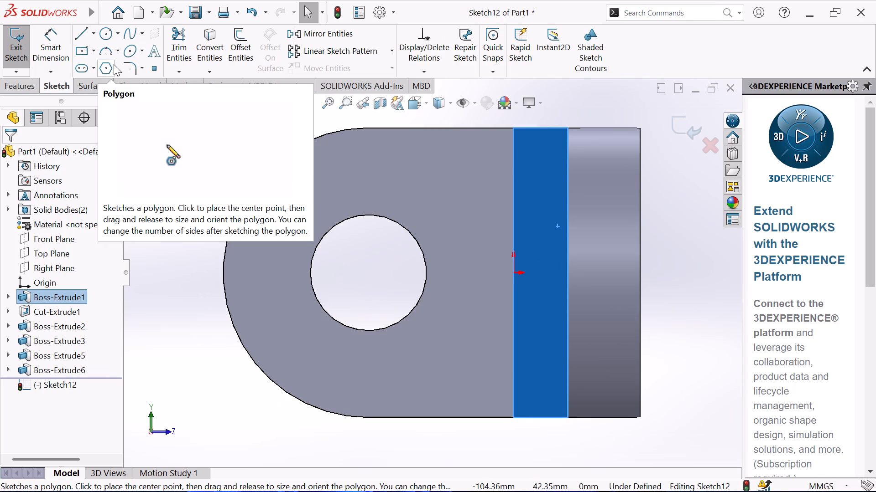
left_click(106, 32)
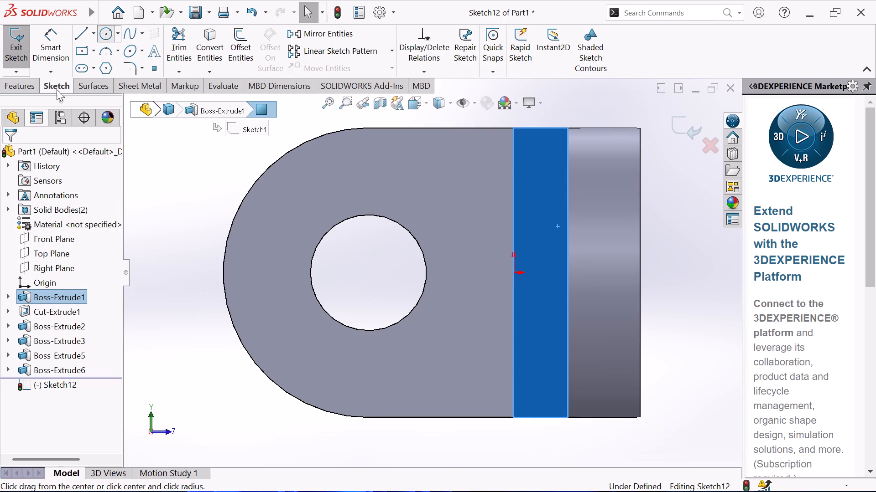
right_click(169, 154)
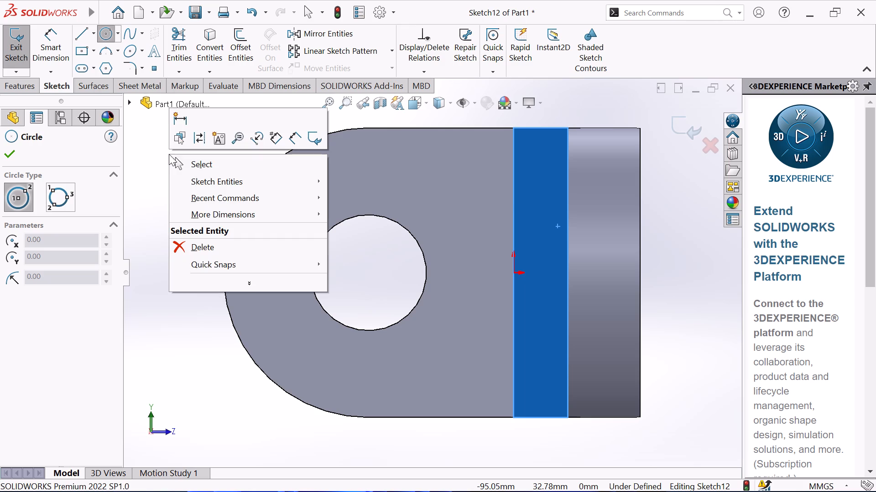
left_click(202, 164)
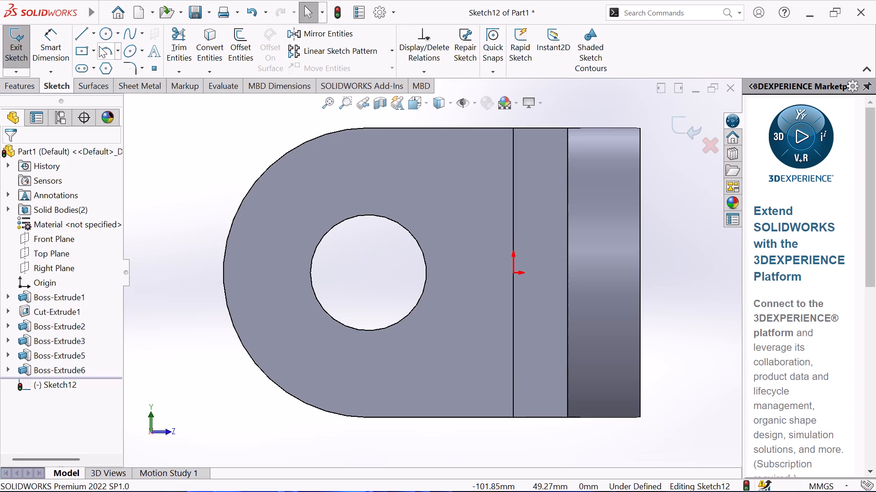
Sketch a horizontal construction line about 129 mm long through the origin, extending past both ends of the part outline.
left_click(94, 35)
left_click(85, 66)
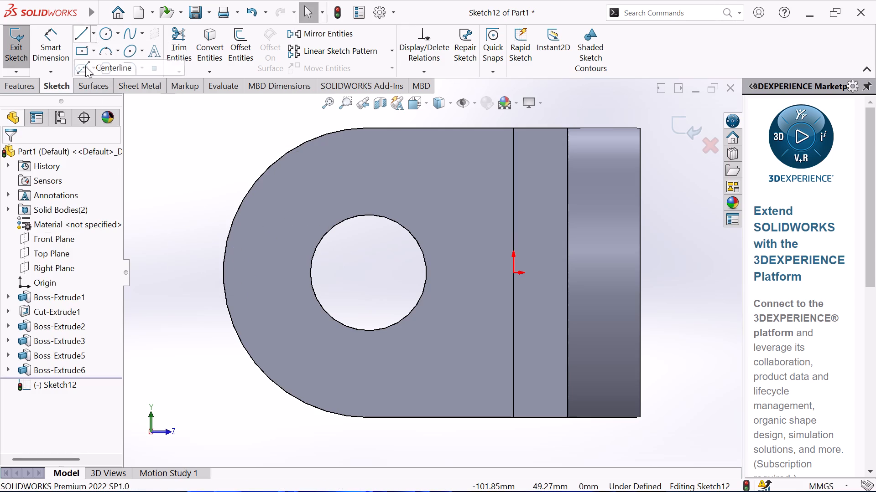
left_click(199, 274)
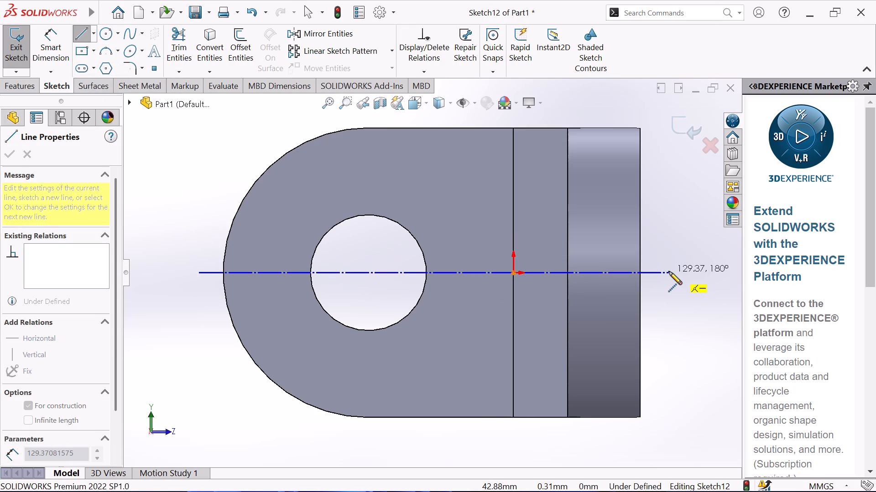
left_click(669, 272)
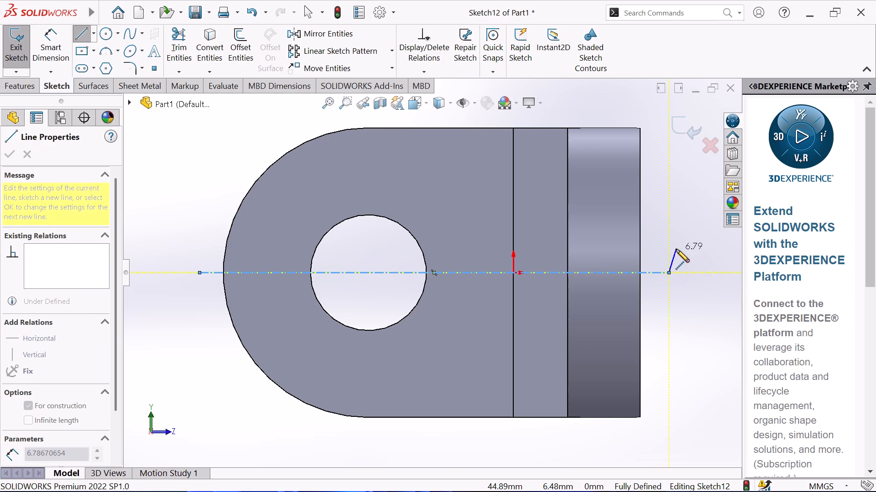
right_click(676, 249)
left_click(711, 257)
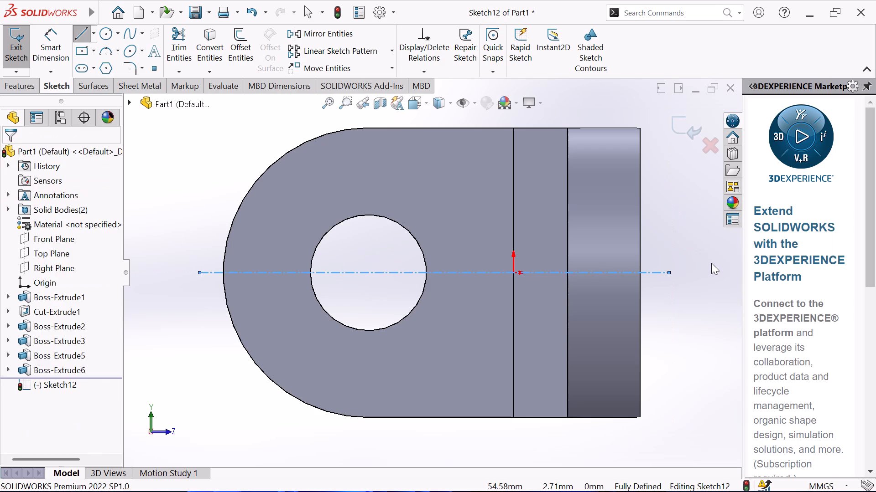
Sketch two concentric circles of radius 16 mm and 40 mm centred on the lug hole's centre.
left_click(105, 34)
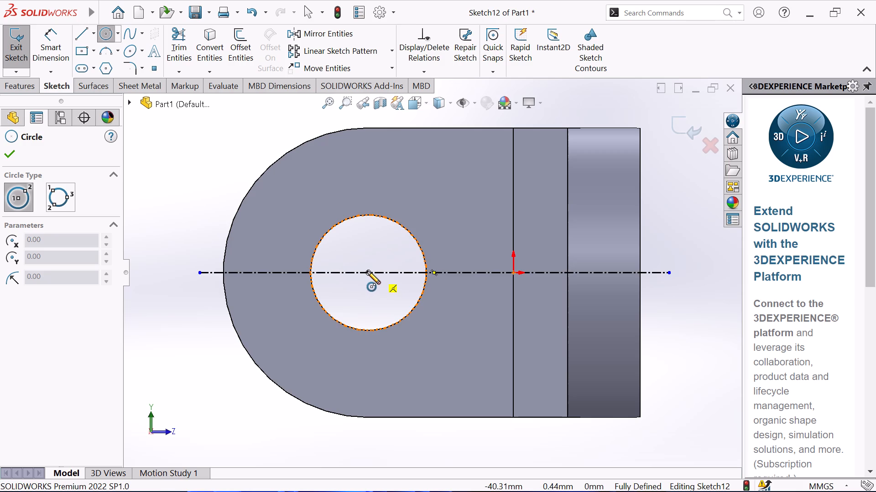
left_click(367, 271)
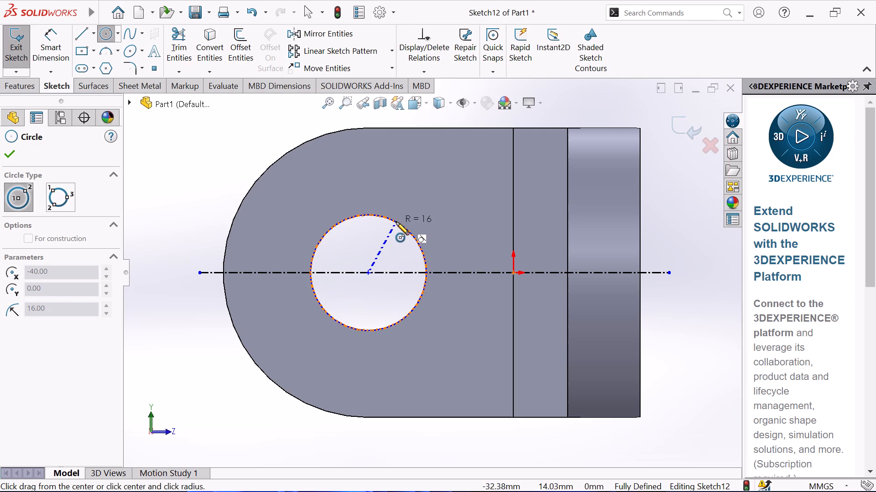
left_click(396, 222)
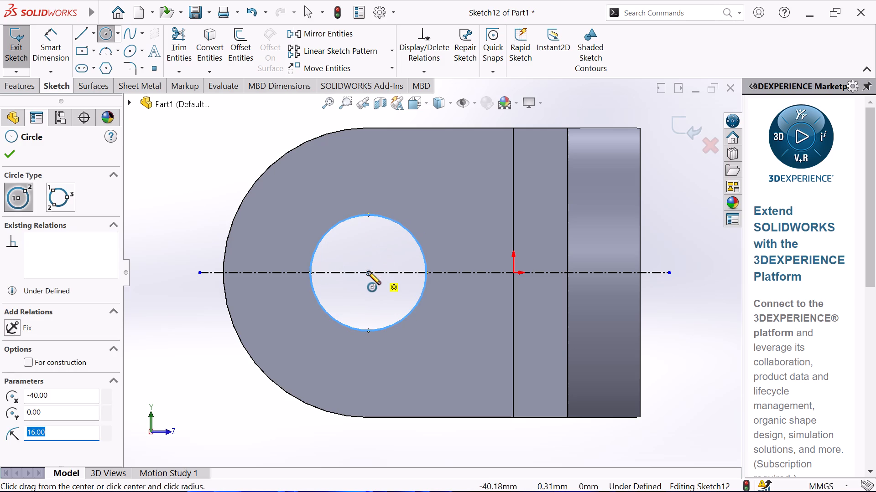
left_click(368, 272)
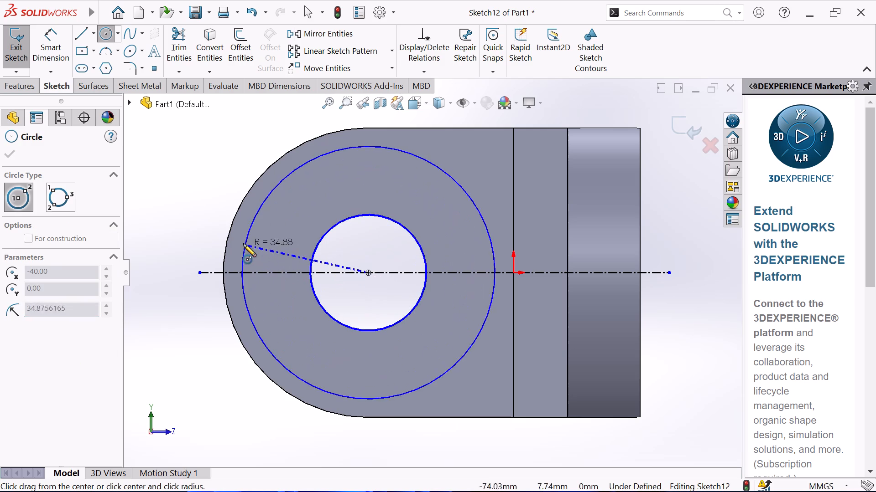
left_click(229, 231)
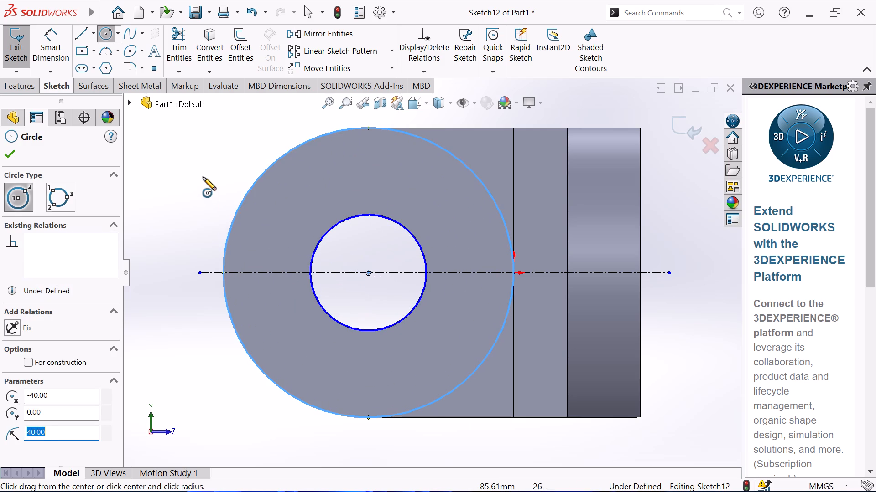
right_click(203, 177)
left_click(227, 185)
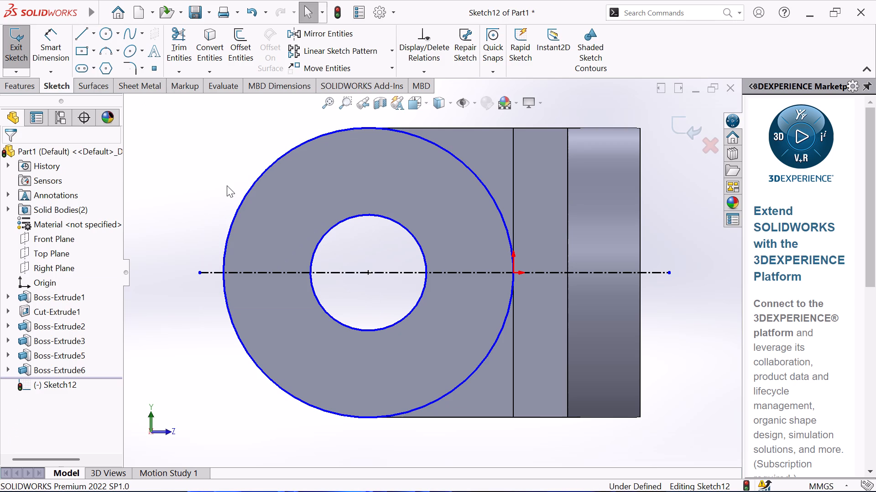
Dimension the outer circle at 80 mm diameter and the inner circle at 32 mm diameter.
left_click(47, 42)
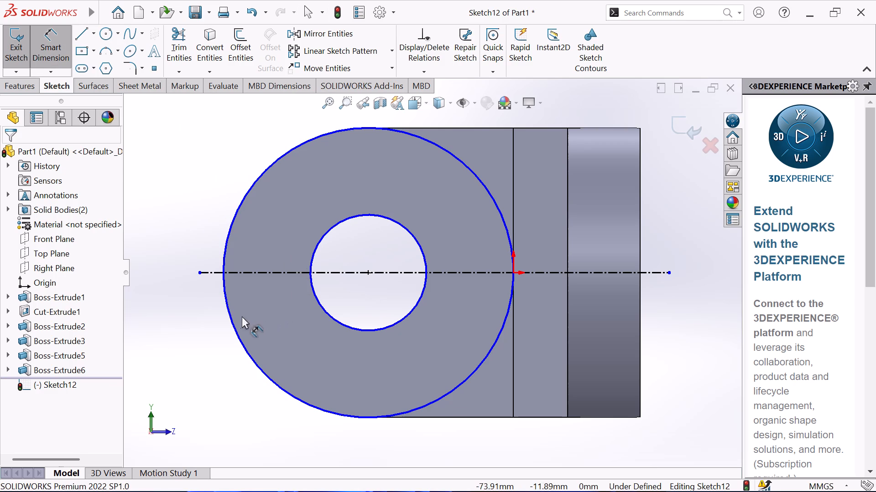
left_click(234, 321)
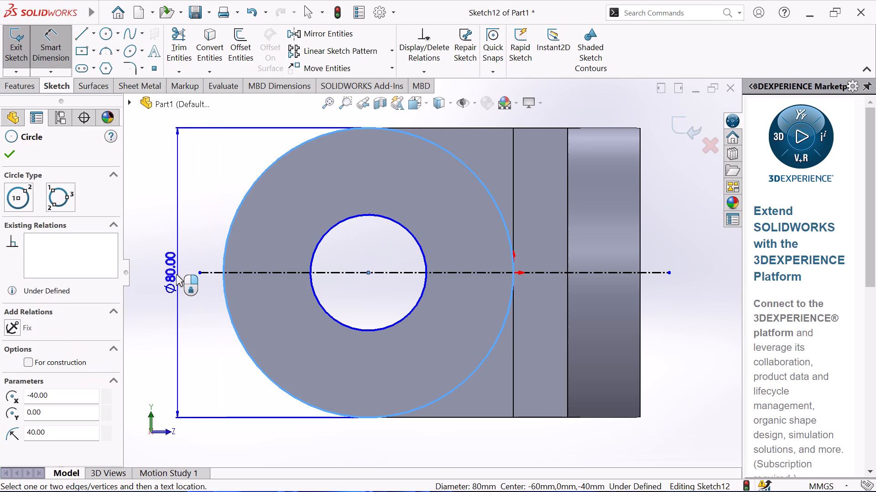
left_click(168, 276)
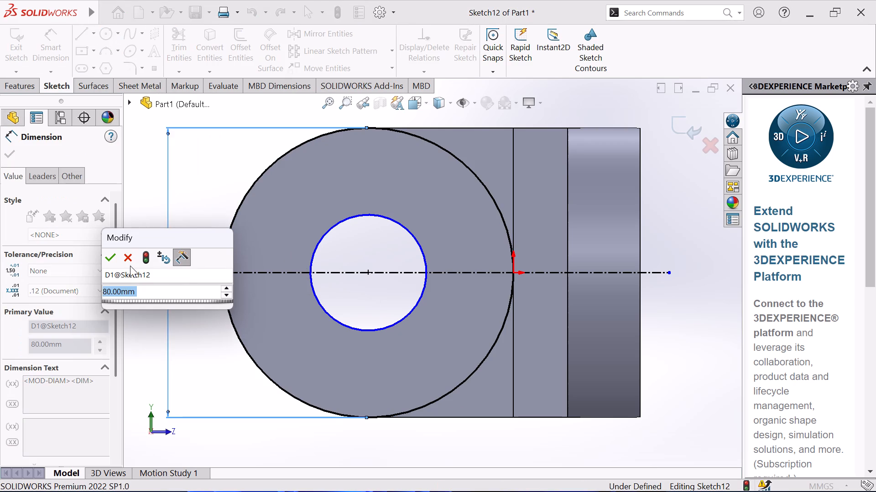
left_click(113, 260)
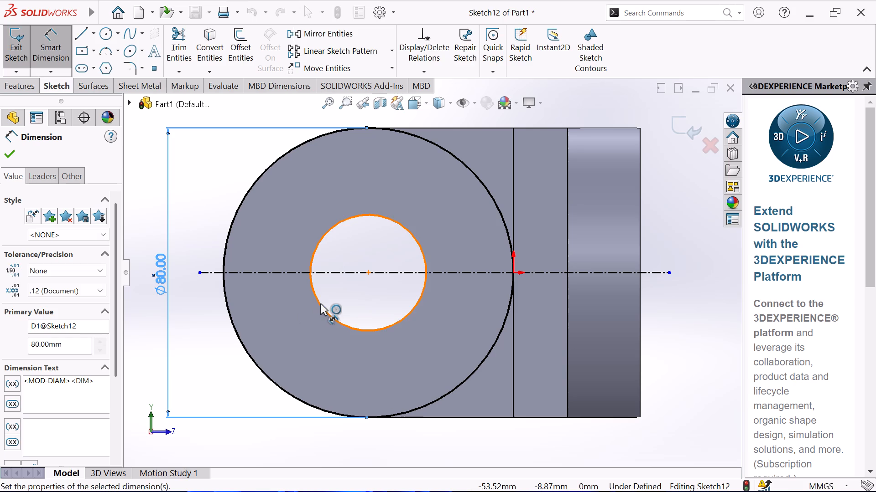
left_click(320, 303)
left_click(184, 272)
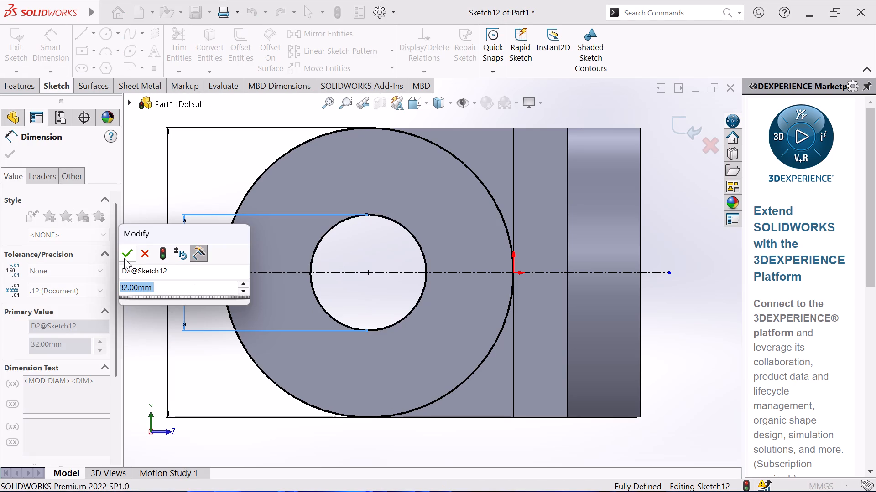
left_click(124, 258)
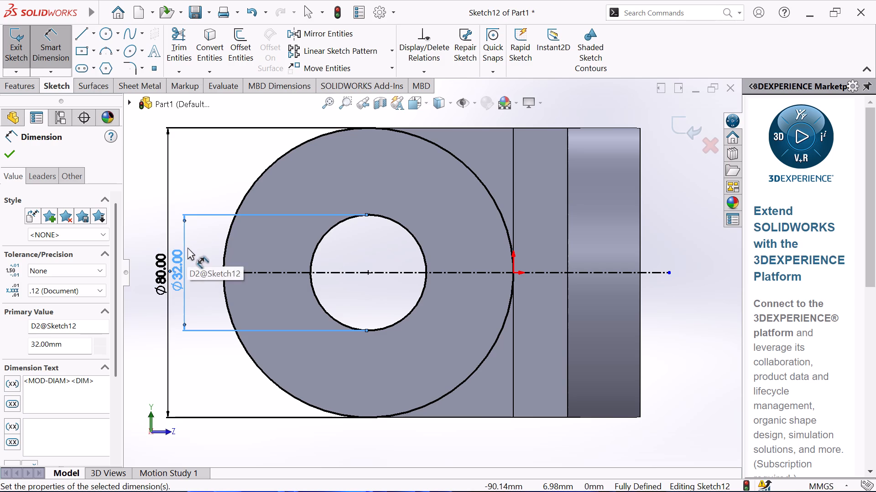
scroll(188, 247, "up", 1)
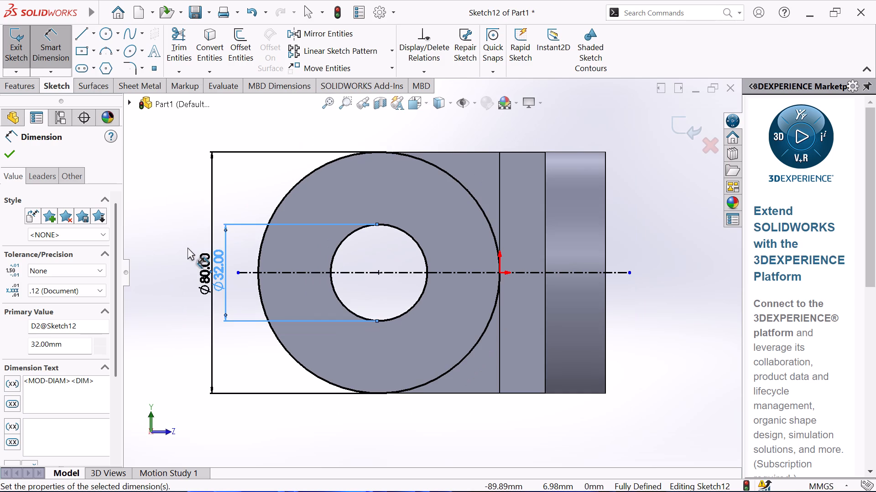
right_click(170, 218)
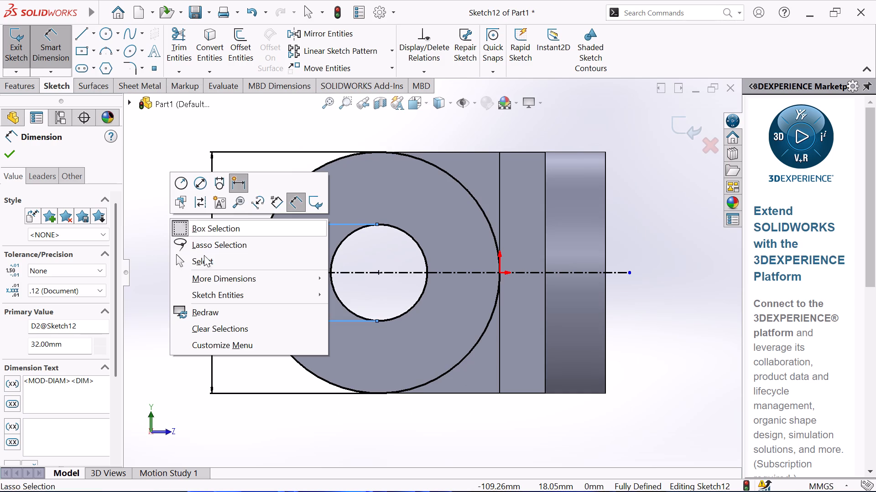
left_click(204, 261)
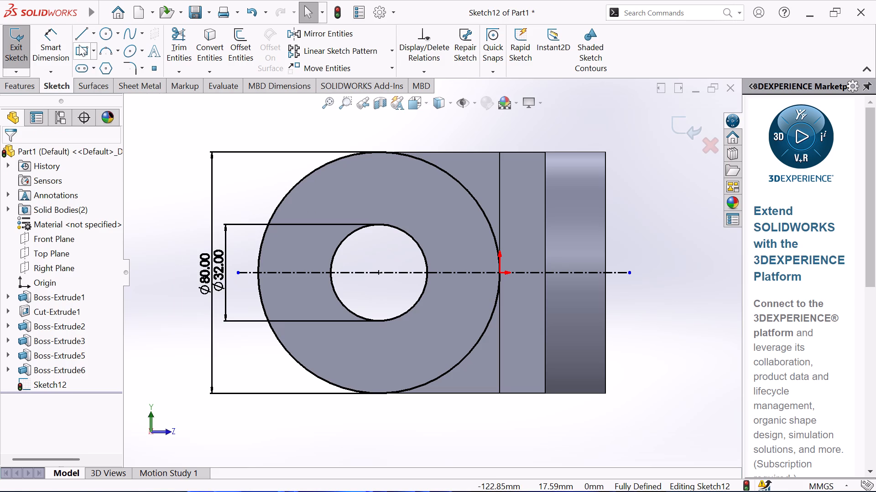
Draw two 55 mm horizontal lines from the outer circle's highest and lowest points to the corners of the block's ring-boss face.
left_click(80, 36)
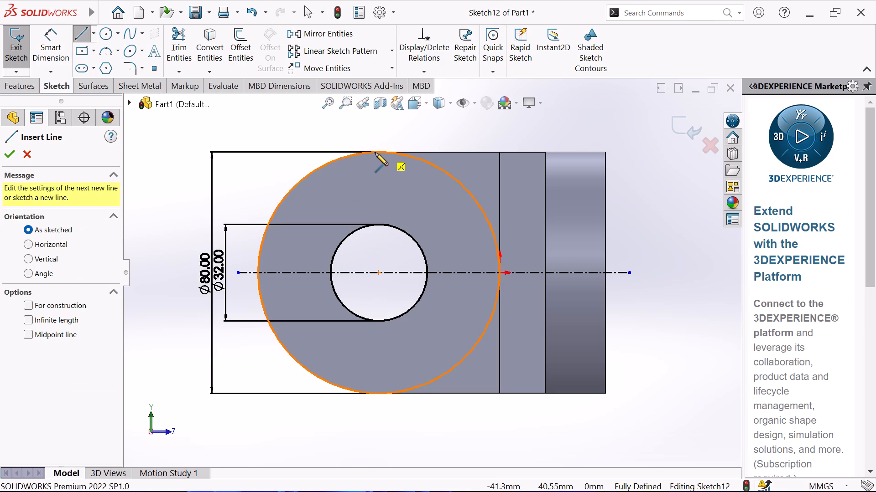
left_click(379, 152)
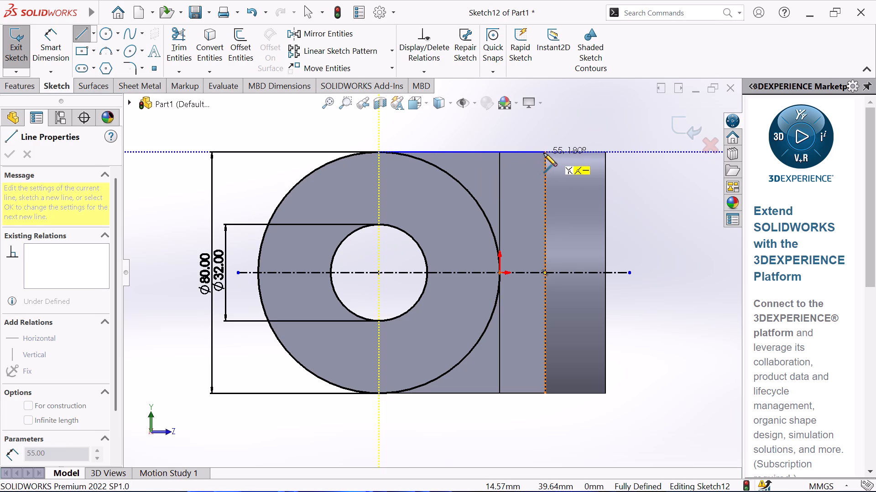
left_click(544, 153)
right_click(563, 128)
left_click(581, 133)
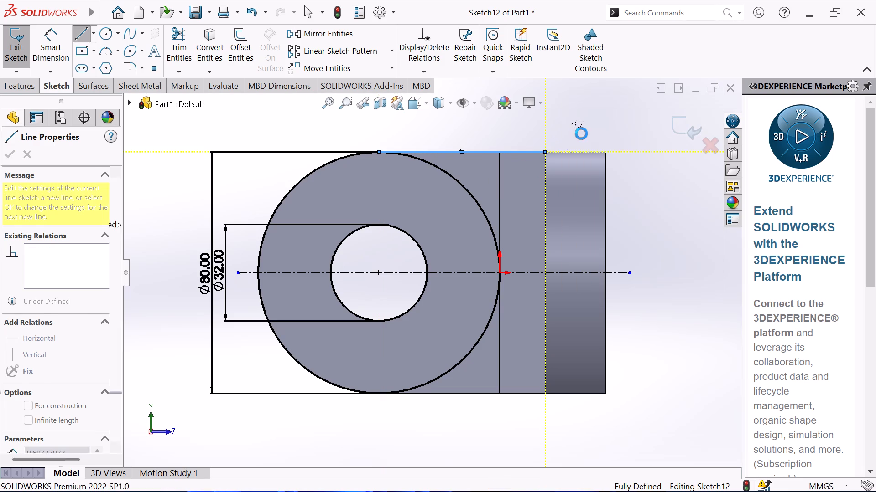
left_click(80, 33)
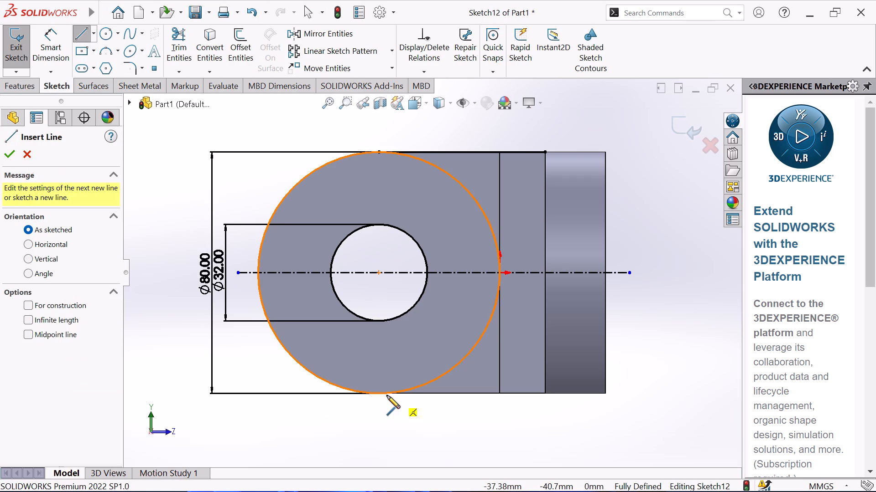
left_click(378, 395)
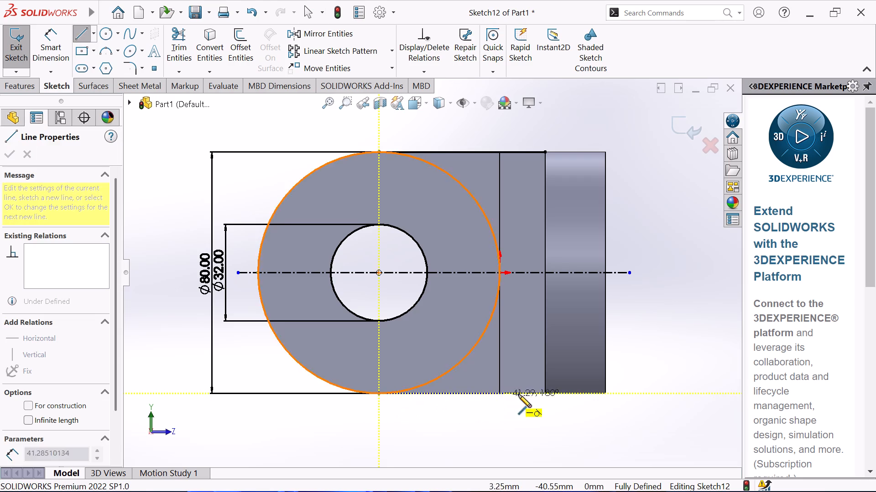
left_click(545, 393)
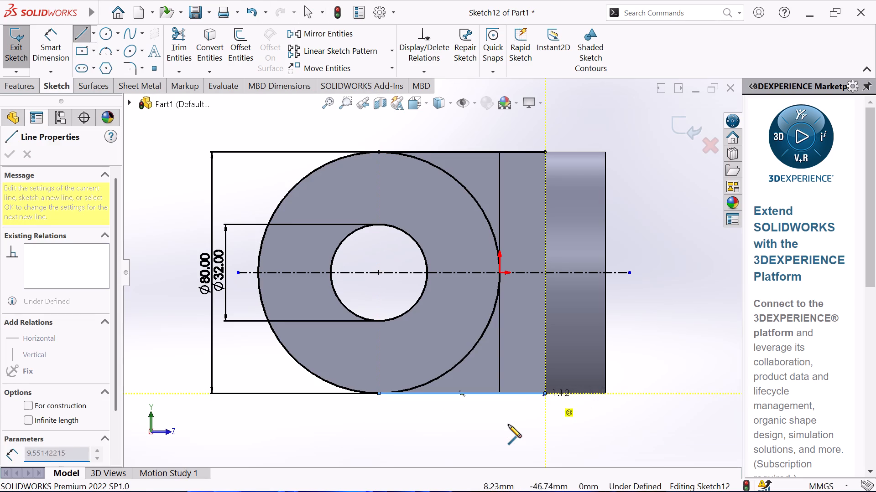
right_click(501, 429)
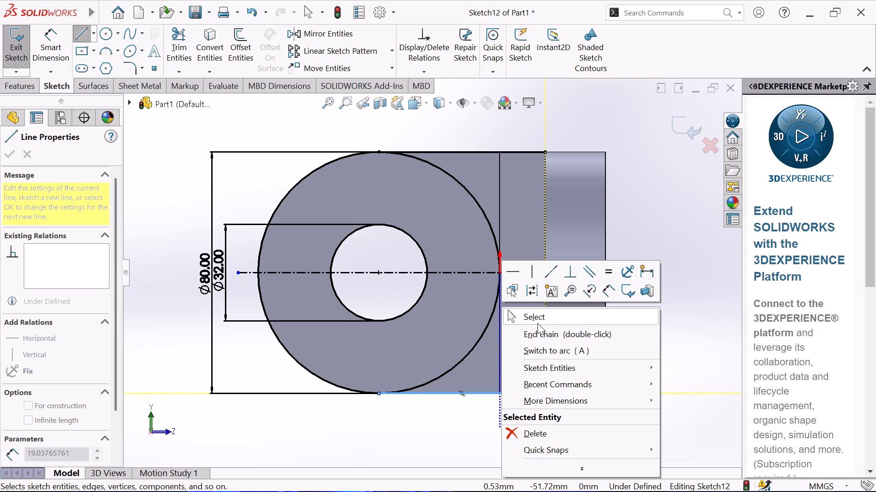
left_click(538, 322)
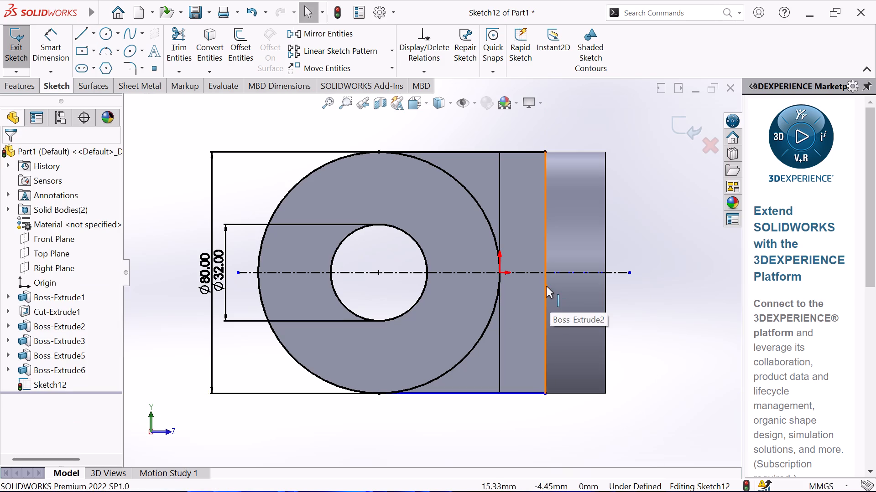
Convert the block edge adjoining the ring boss into a sketch line joining the two horizontal lines.
left_click(546, 286)
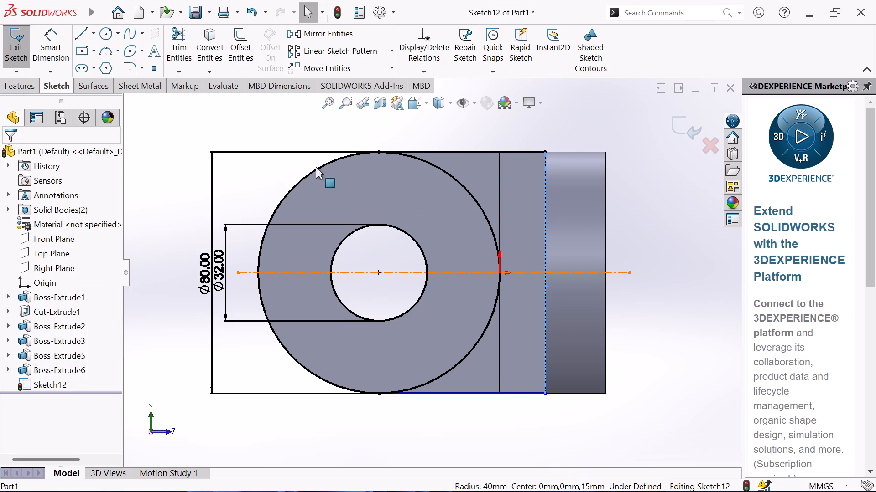
left_click(202, 48)
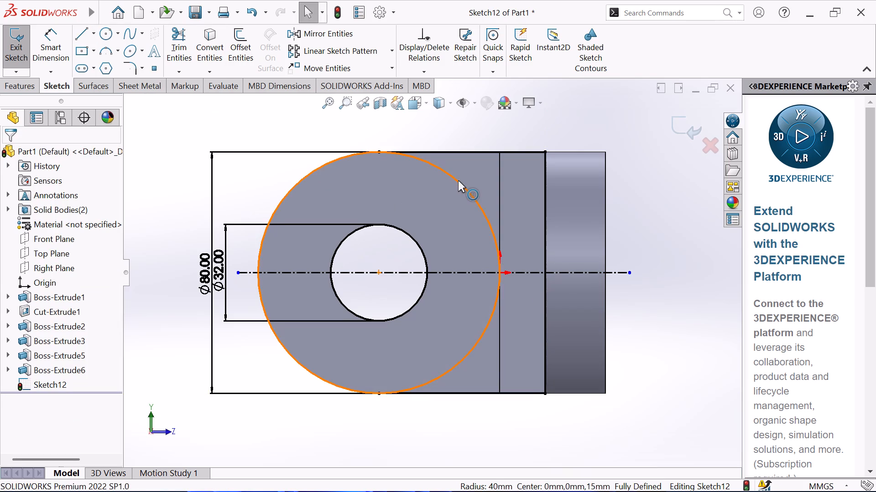
Trim away the half of the 80 mm circle facing the ring boss, leaving a rounded lug outline.
left_click(177, 47)
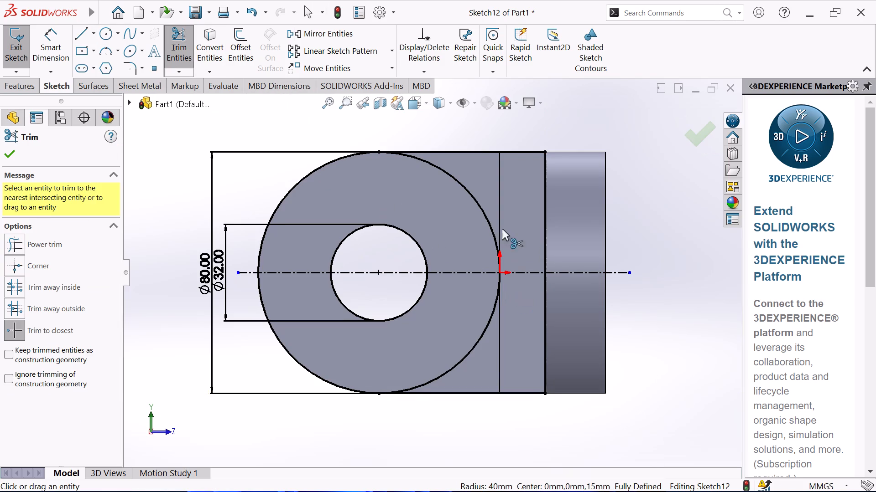
left_click(483, 210)
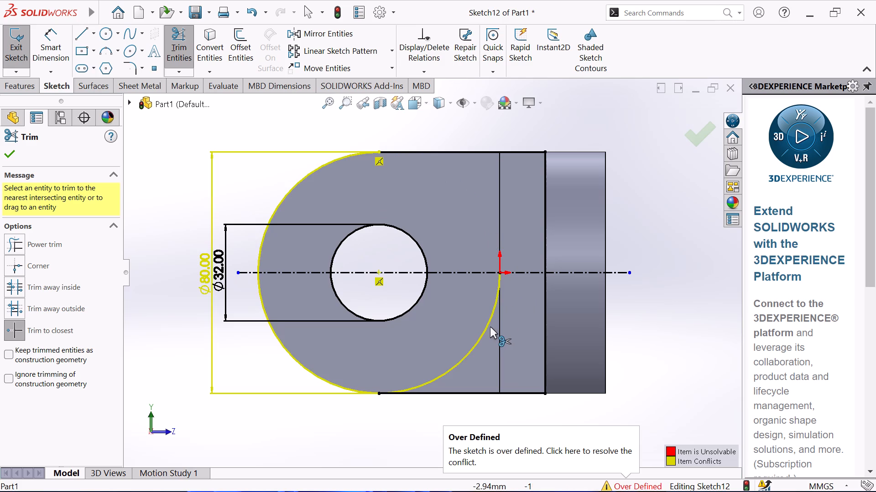
left_click(490, 326)
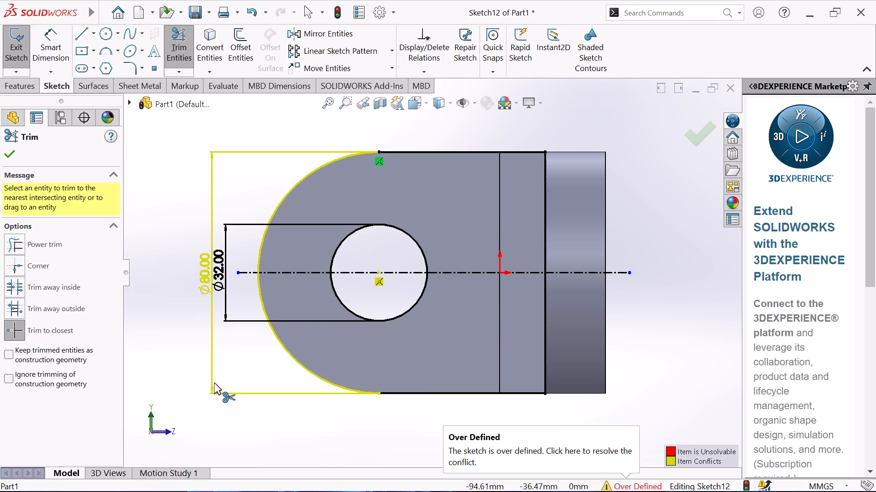
scroll(225, 384, "up", 1)
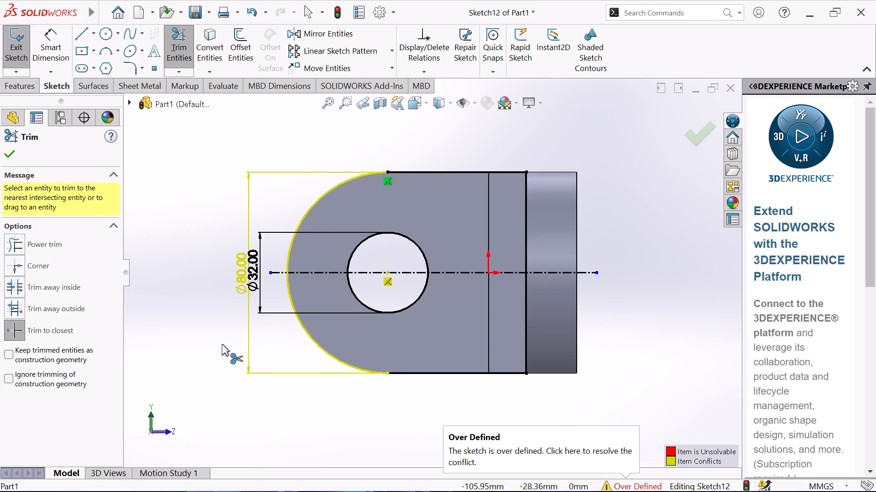
right_click(222, 344)
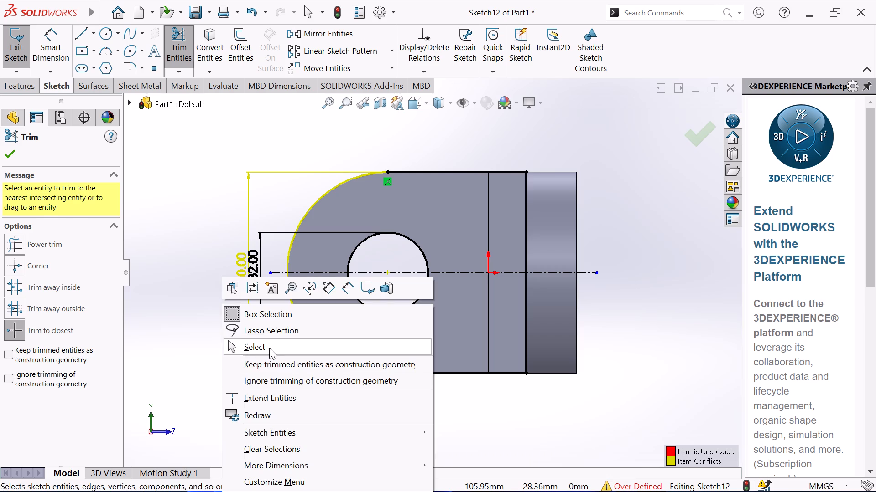
left_click(270, 346)
Delete the 80 mm diameter dimension from the lug sketch.
scroll(270, 346, "up", 1)
middle_click_drag(223, 329, 235, 344)
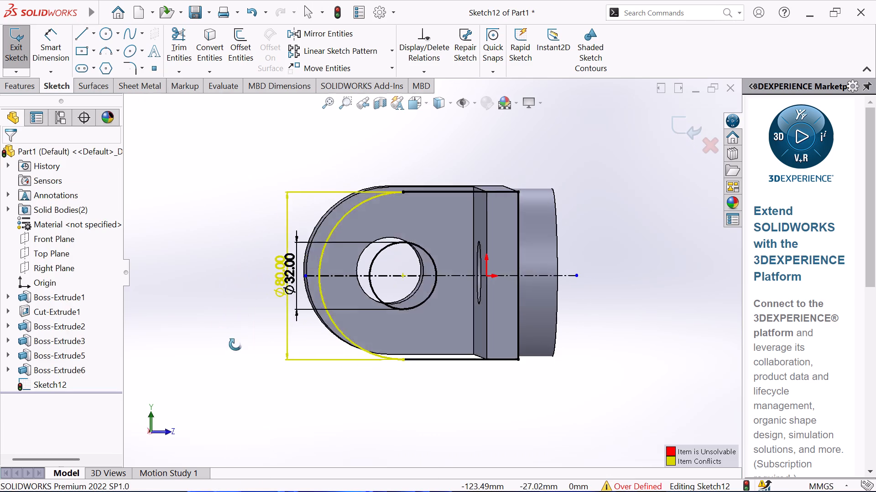
middle_click_drag(235, 344, 246, 371)
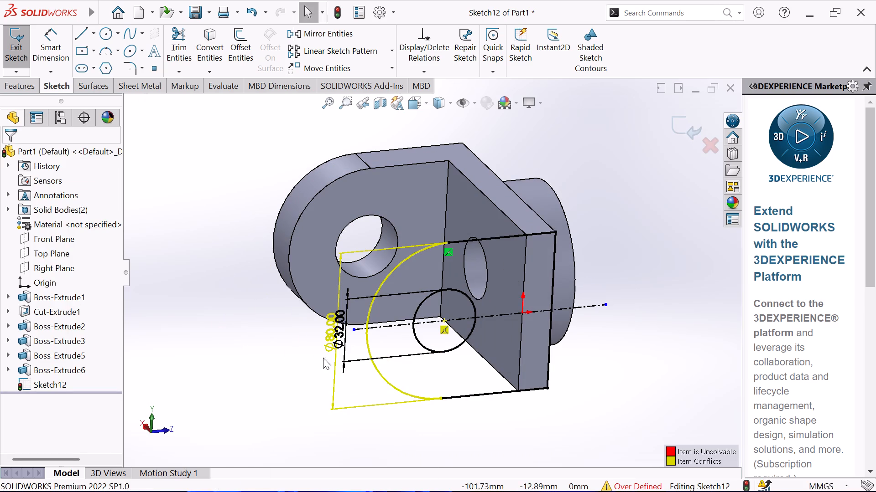
left_click(286, 360)
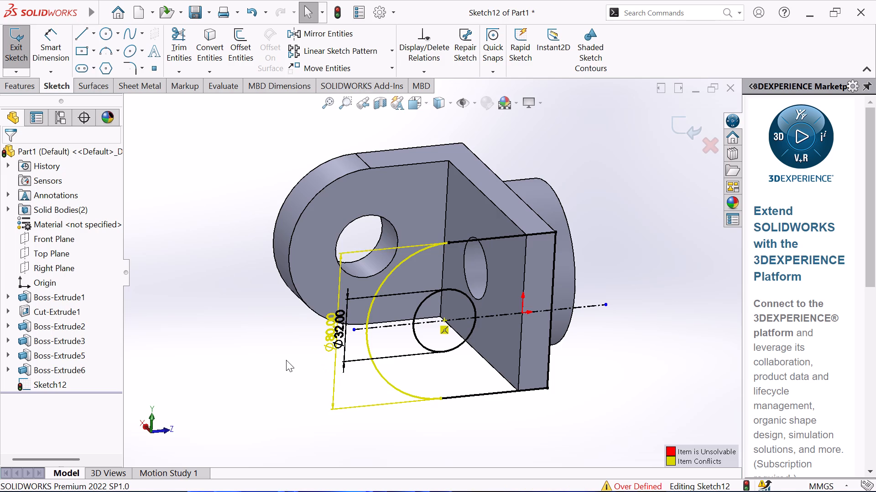
left_click(321, 336)
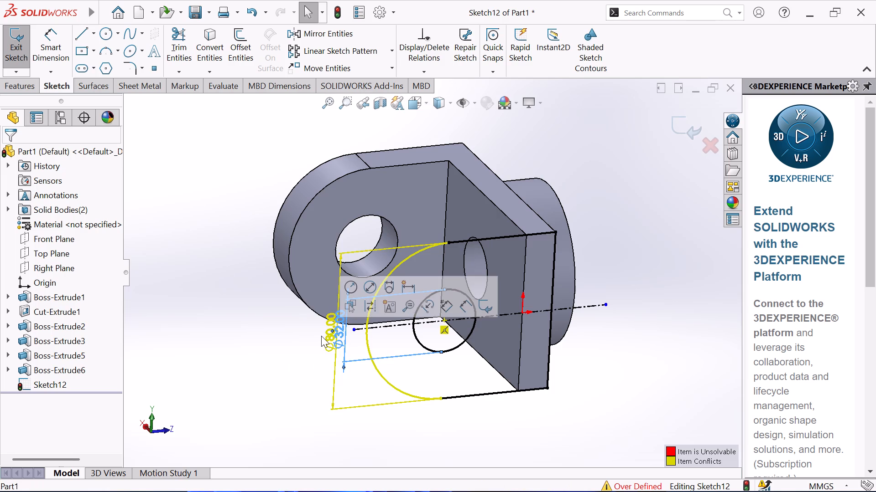
left_click(299, 397)
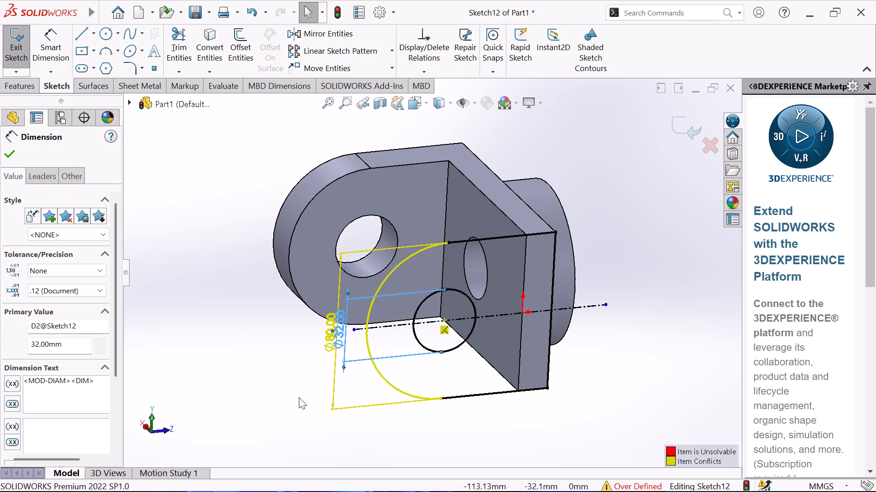
left_click(334, 402)
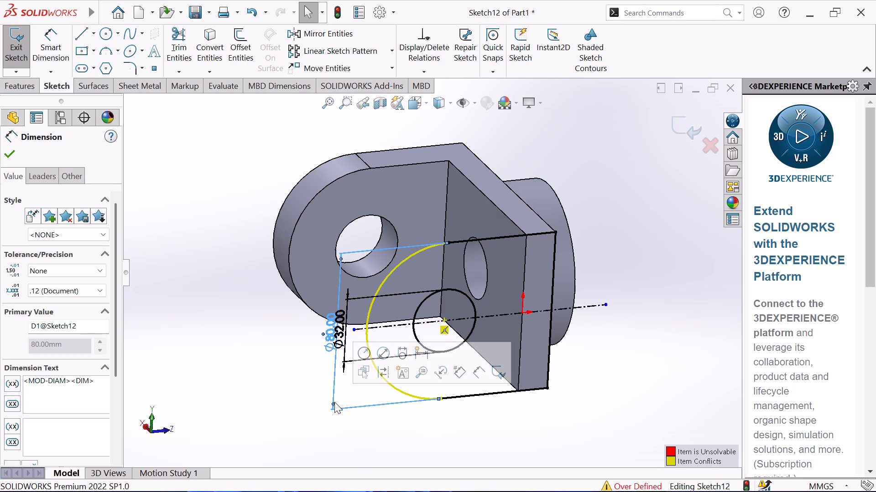
key("Print")
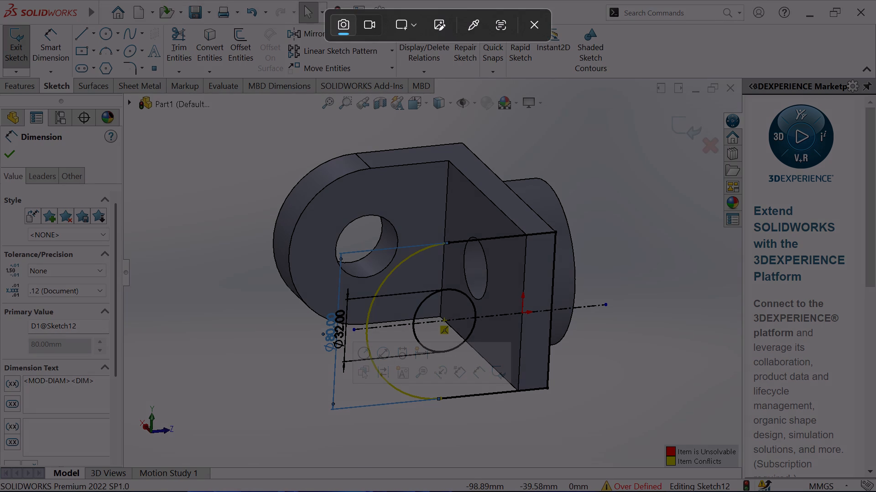
left_click(244, 374)
left_click(532, 24)
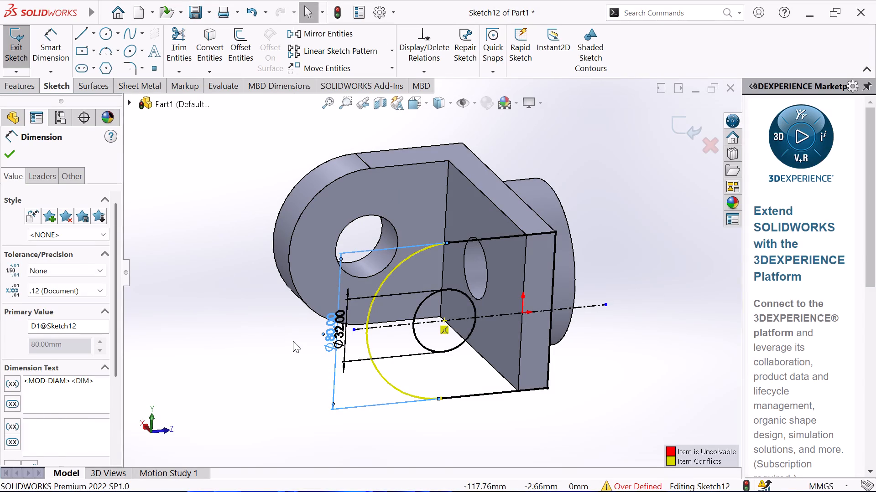
key("Delete")
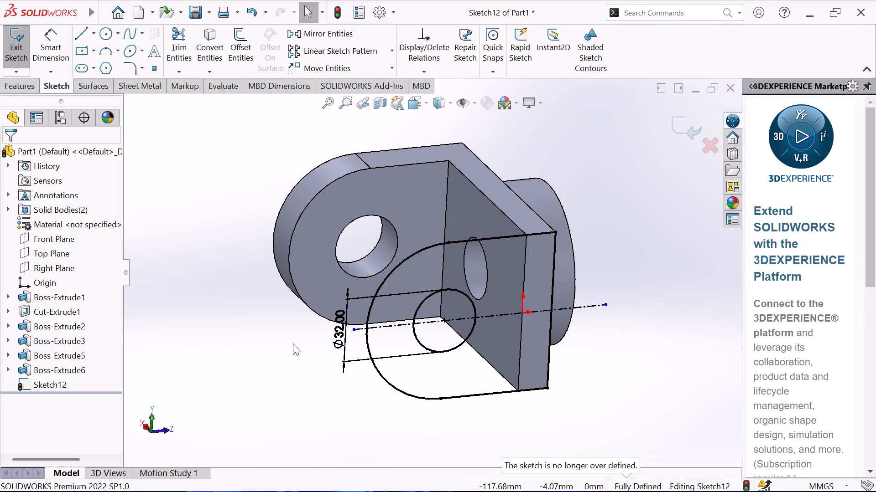
Extrude the second lug profile 20 mm blind, reversed toward the opposite lug, merged with the block.
middle_click_drag(293, 343, 297, 341)
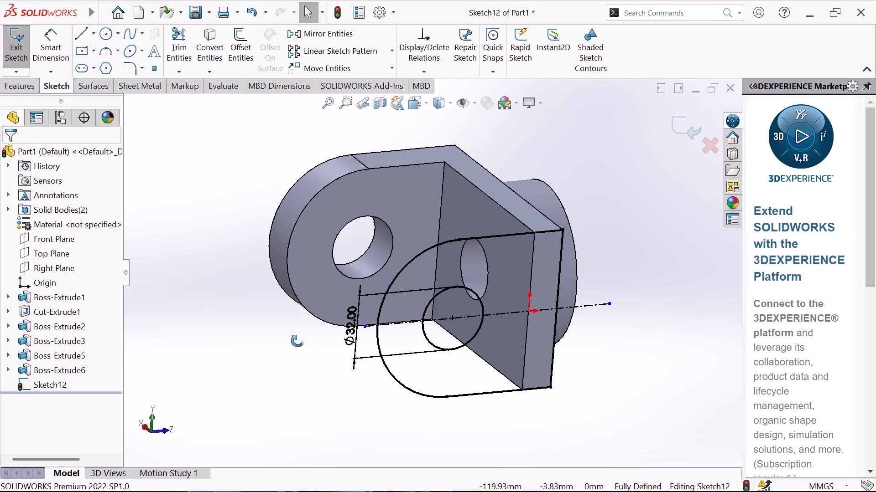
middle_click_drag(297, 341, 381, 181)
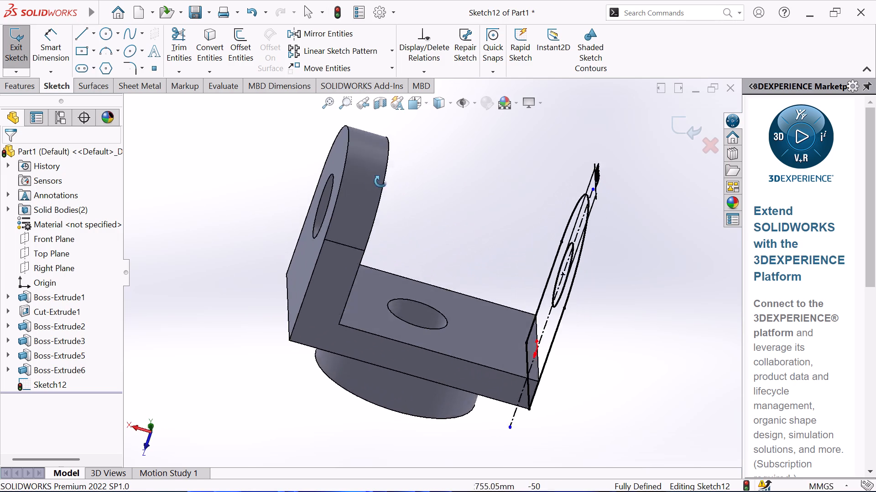
middle_click_drag(381, 181, 333, 184)
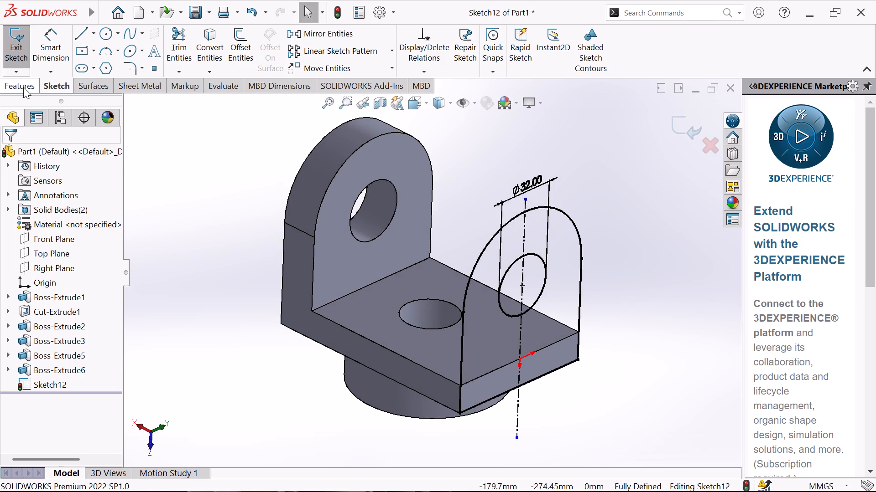
left_click(23, 87)
left_click(20, 45)
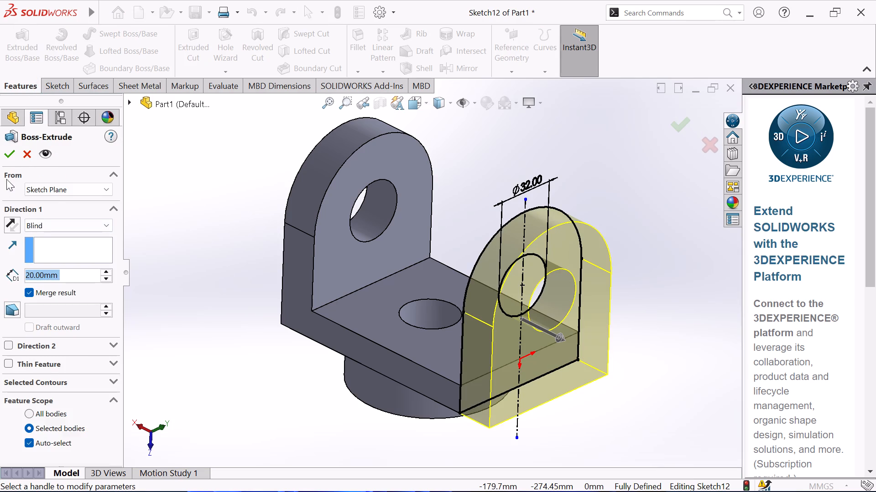
left_click(12, 221)
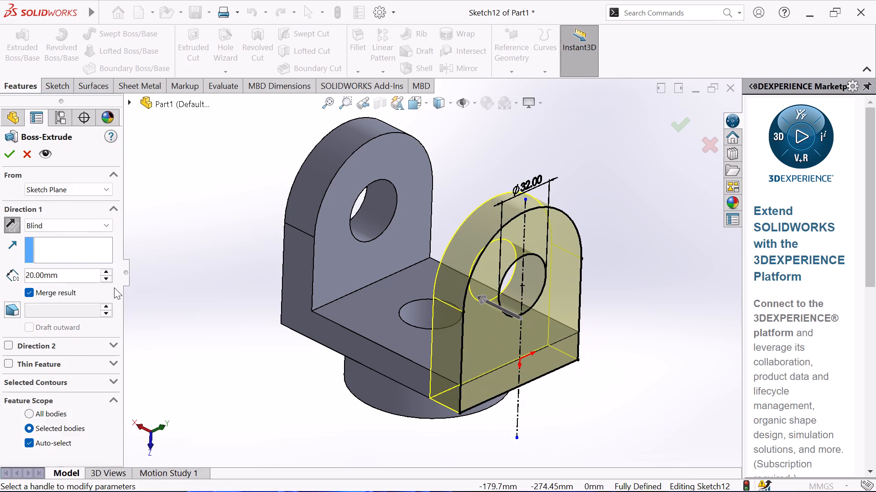
middle_click_drag(116, 284, 152, 228)
middle_click_drag(162, 254, 162, 254)
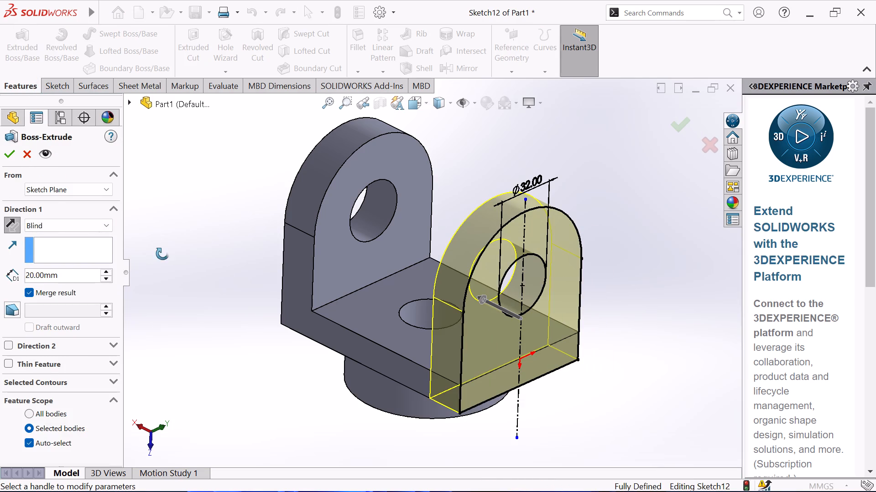
middle_click_drag(162, 254, 218, 179)
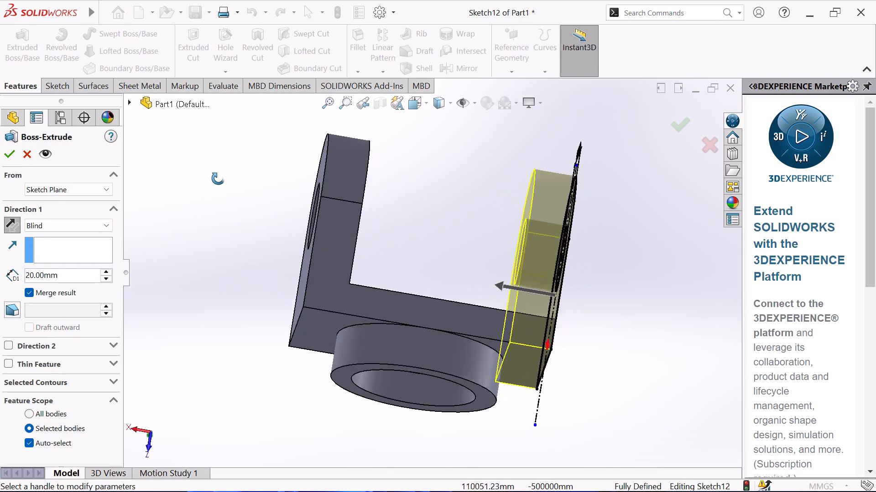
middle_click_drag(218, 179, 236, 266)
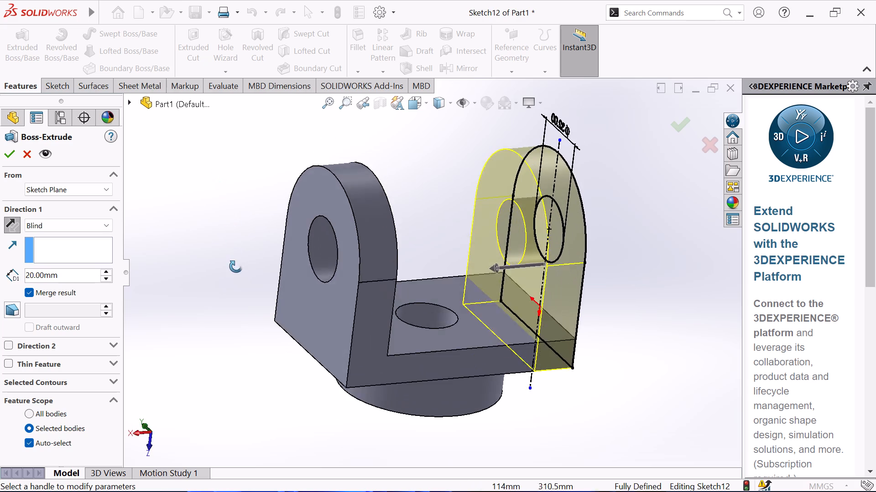
middle_click_drag(236, 266, 141, 397)
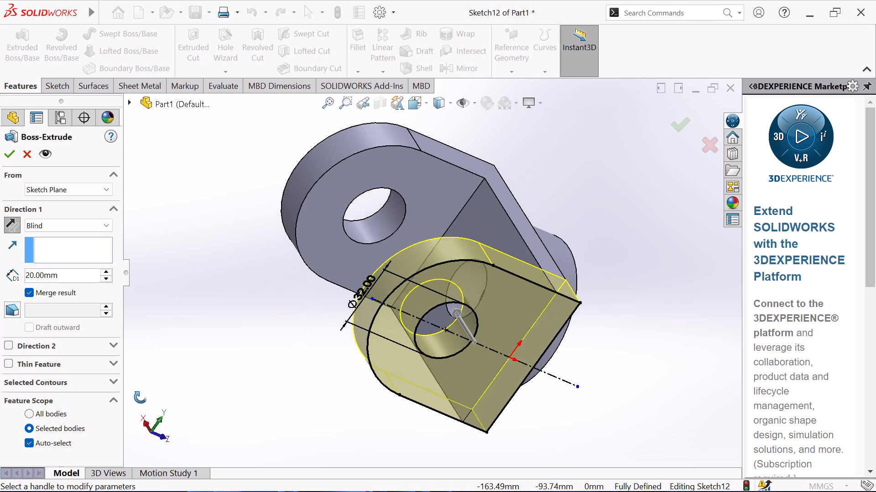
middle_click_drag(141, 397, 206, 297)
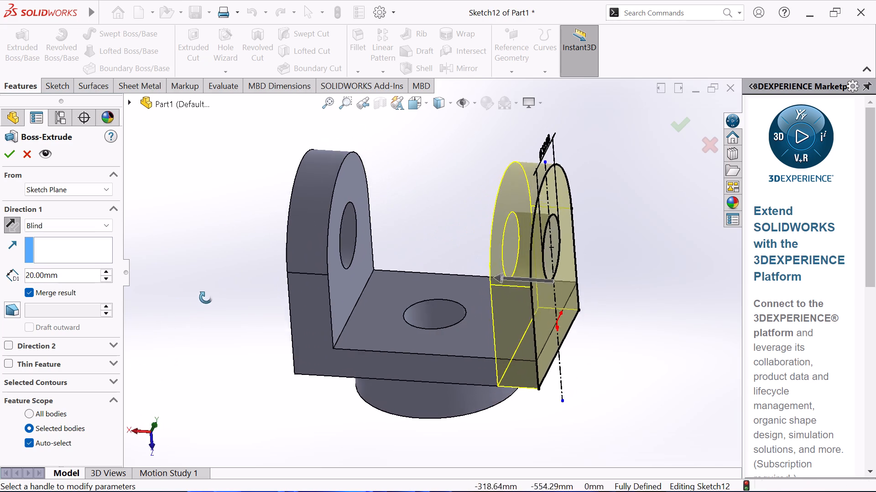
middle_click_drag(206, 297, 227, 268)
middle_click(227, 268)
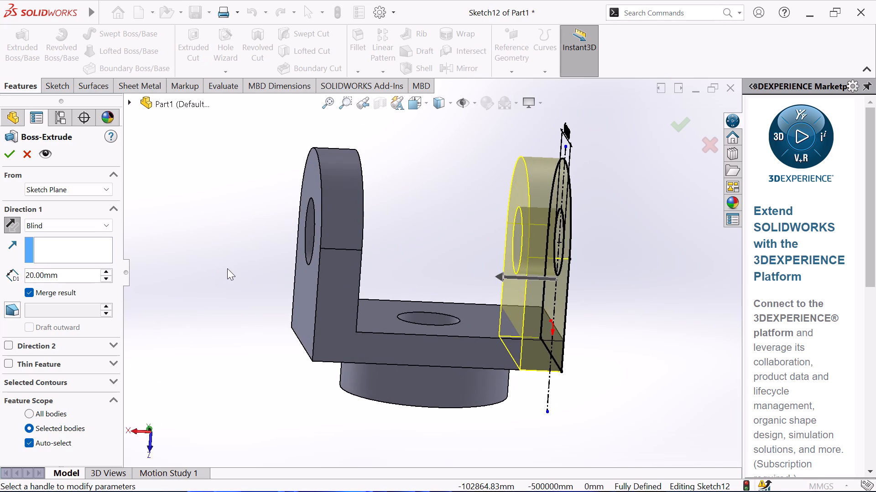
left_click(12, 154)
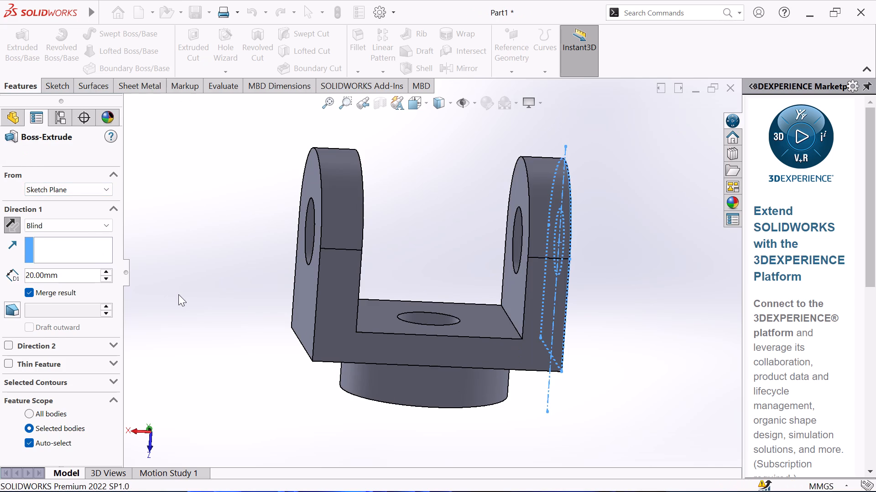
left_click(178, 294)
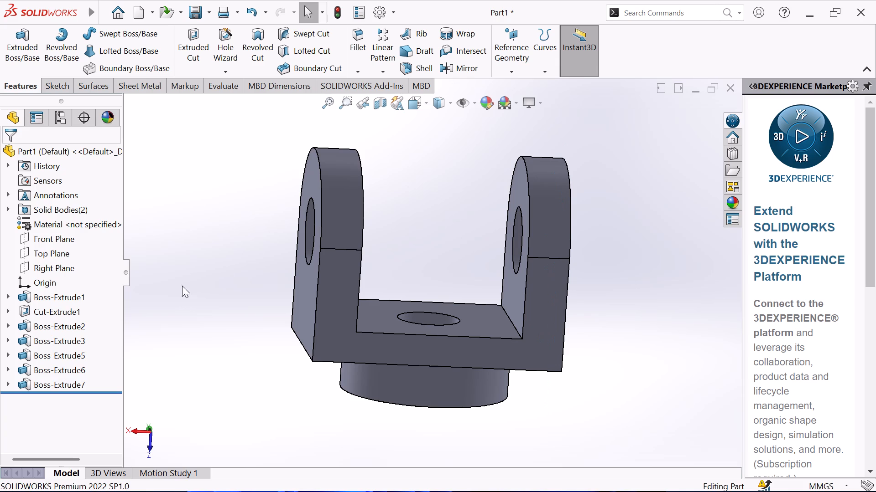
Delete the six-arm extrusion (Boss-Extrude5) inside the ring boss, keeping its sketch.
middle_click_drag(394, 204, 362, 315)
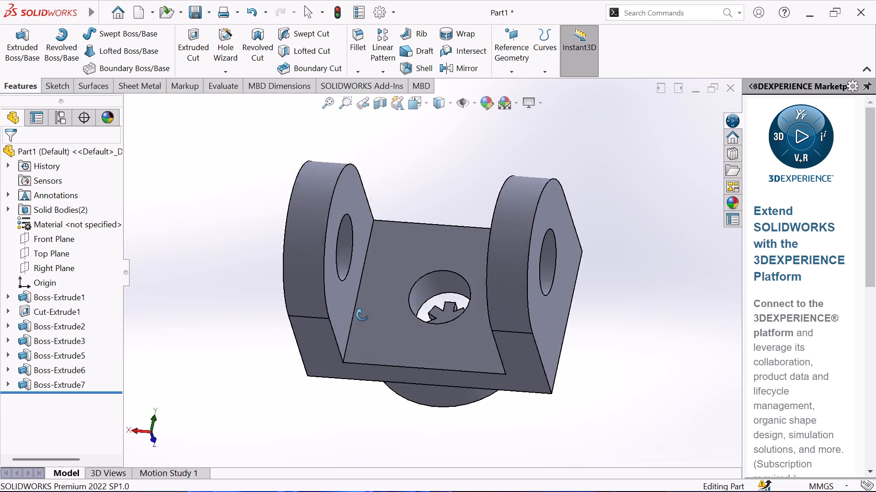
middle_click_drag(362, 315, 161, 323)
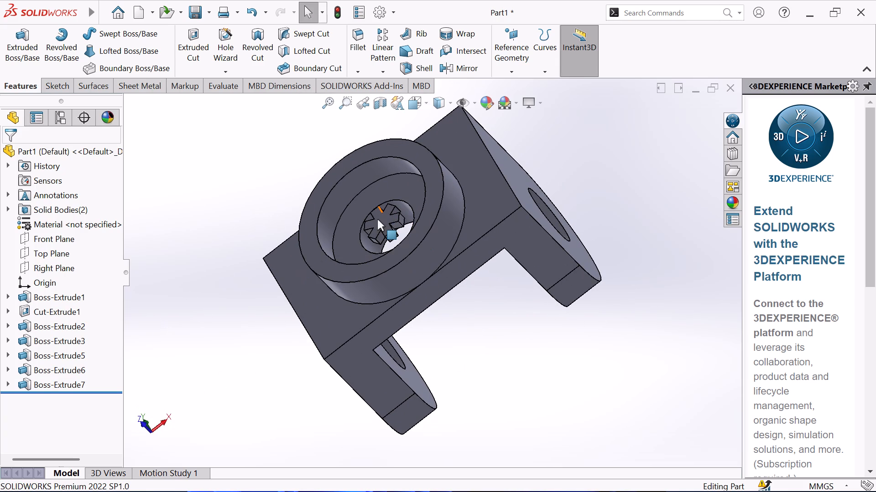
right_click(377, 219)
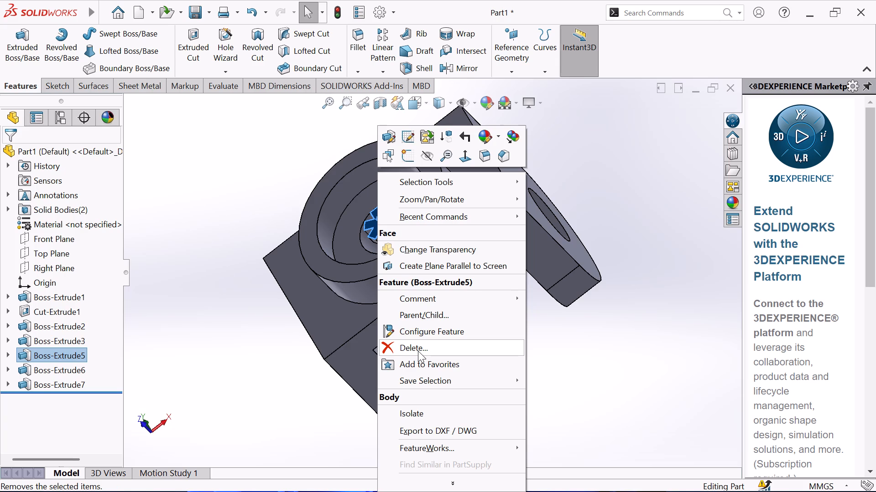
left_click(418, 351)
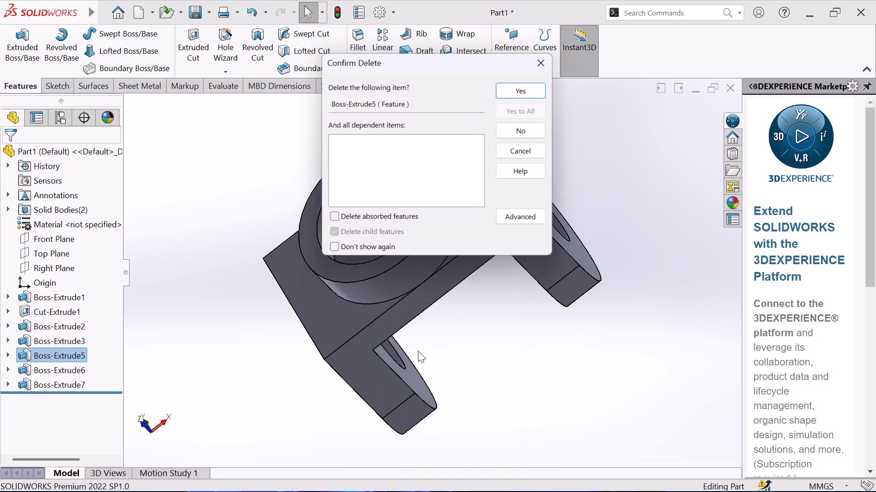
left_click(522, 86)
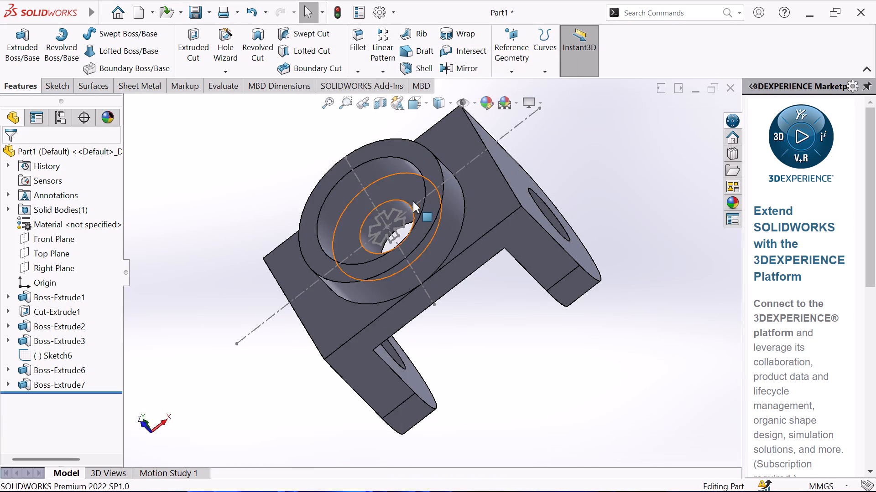
Hide the leftover six-arm profile sketch, Sketch6.
right_click(396, 211)
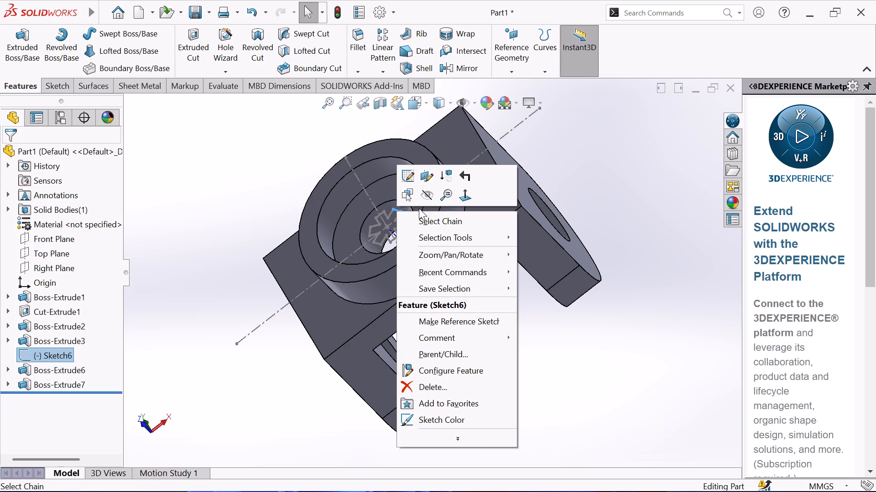
left_click(427, 192)
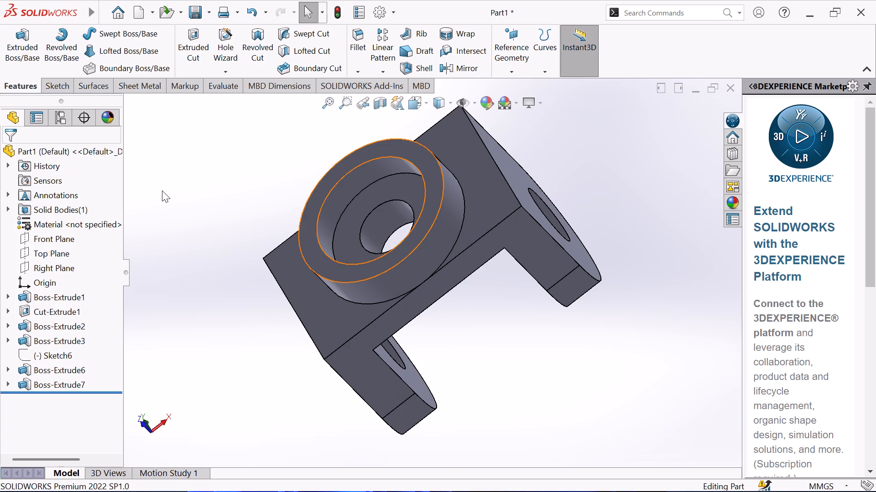
Examine the part from all sides, checking the ring boss, the block and both holed lugs.
middle_click(162, 190)
middle_click_drag(171, 186, 204, 132)
middle_click_drag(251, 219, 270, 206)
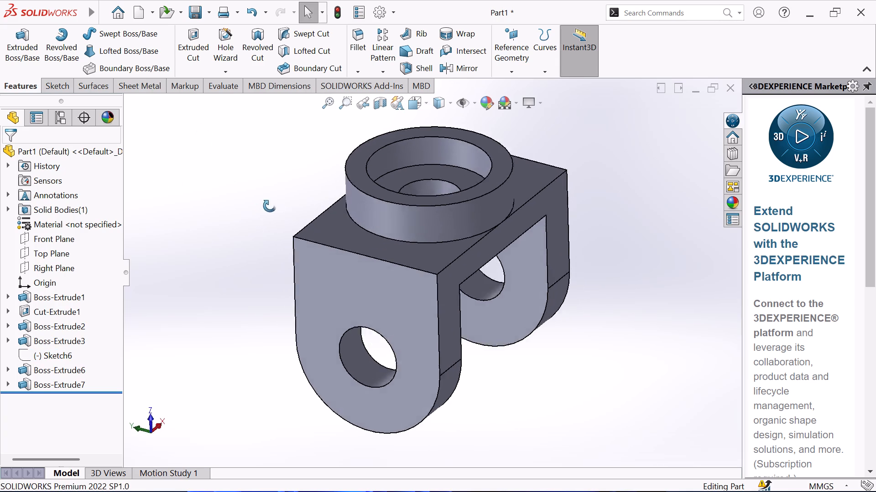
middle_click_drag(270, 206, 379, 299)
middle_click_drag(364, 299, 360, 299)
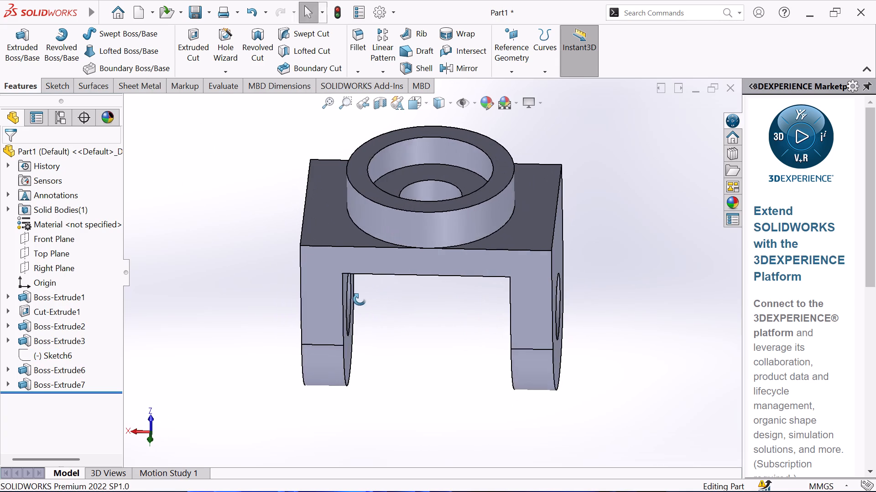
middle_click_drag(360, 299, 357, 300)
scroll(420, 304, "up", 1)
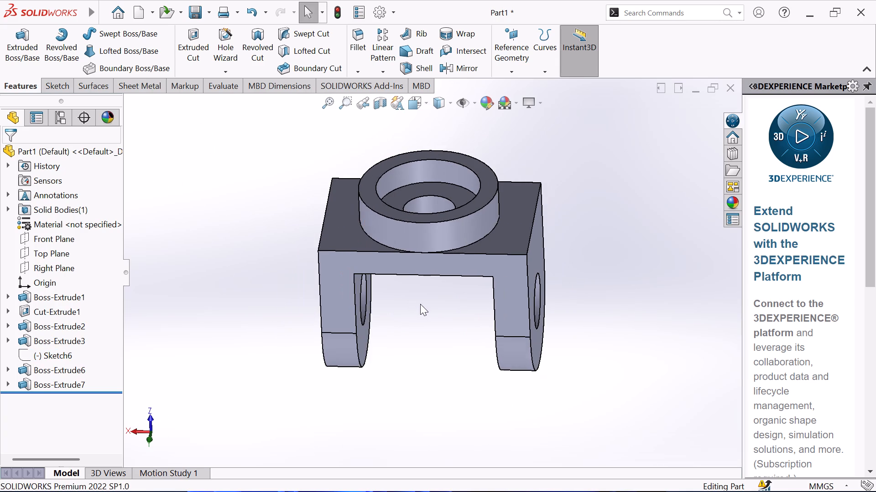
middle_click_drag(421, 302, 429, 243)
middle_click(428, 241)
middle_click(428, 241)
middle_click(428, 237)
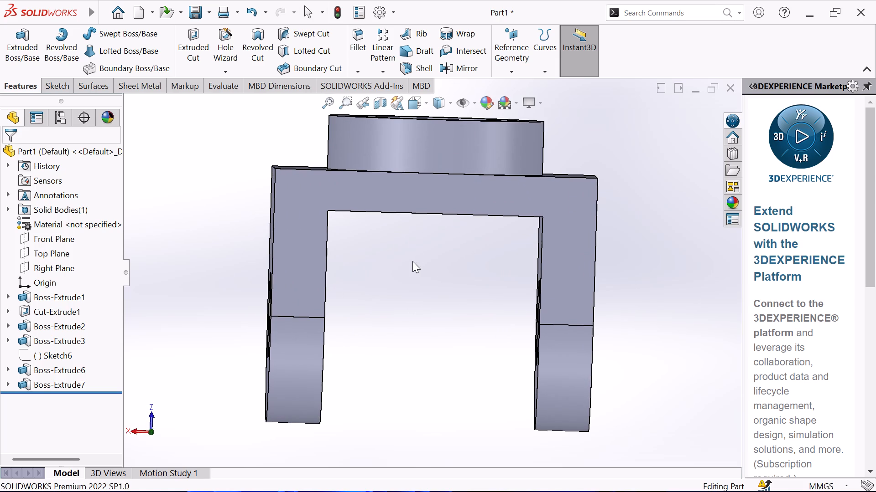
left_click_drag(136, 431, 161, 436)
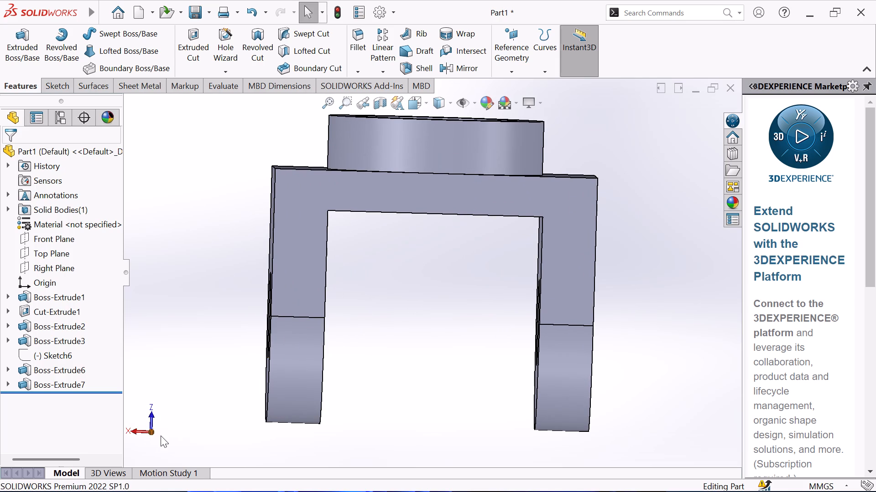
left_click_drag(161, 436, 199, 436)
left_click_drag(231, 337, 245, 338)
middle_click_drag(245, 332, 395, 331)
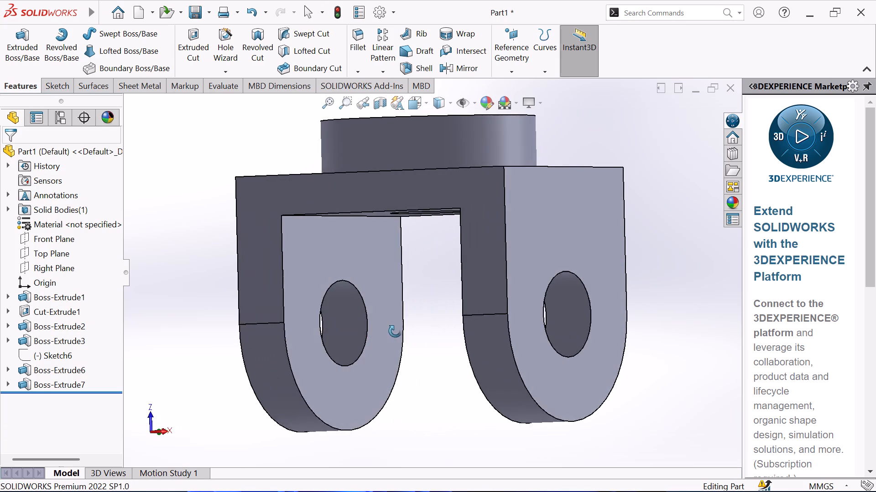
middle_click_drag(395, 331, 440, 336)
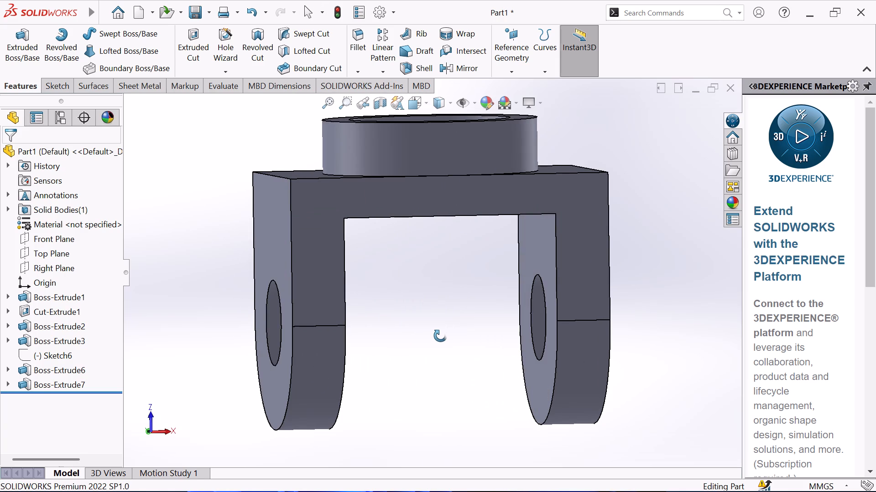
middle_click_drag(440, 336, 425, 337)
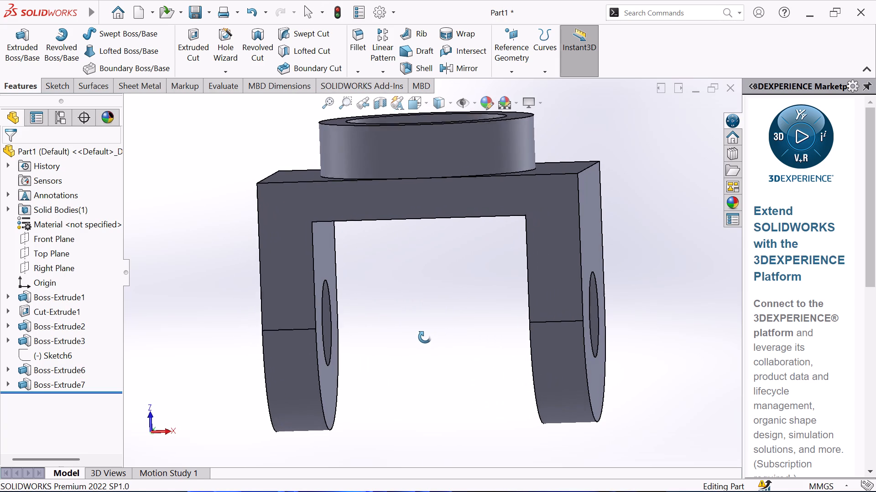
middle_click_drag(425, 337, 441, 369)
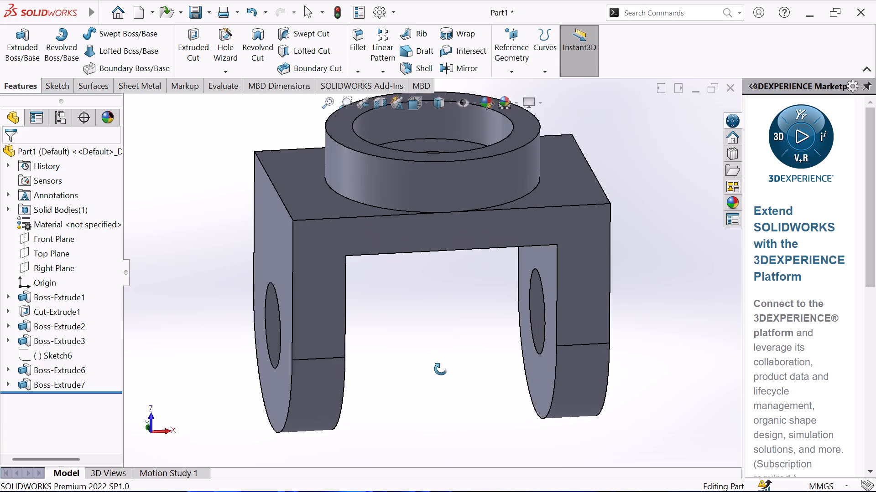
middle_click_drag(441, 369, 430, 491)
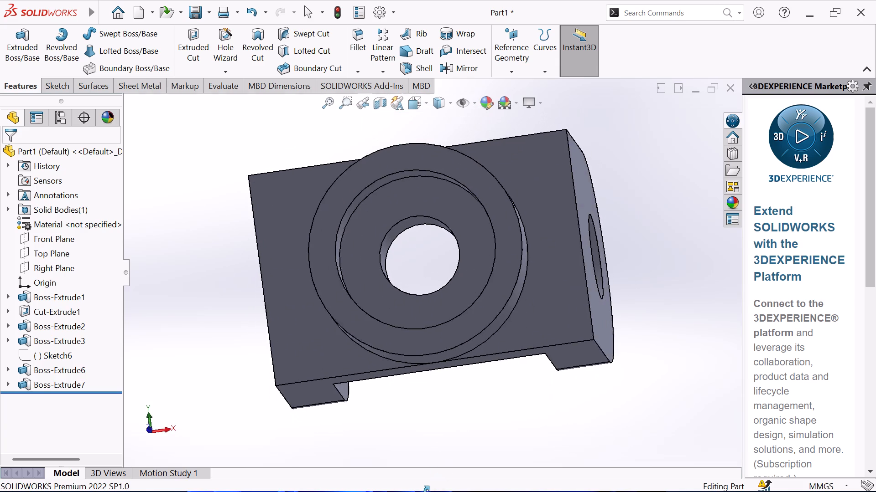
middle_click_drag(430, 491, 427, 491)
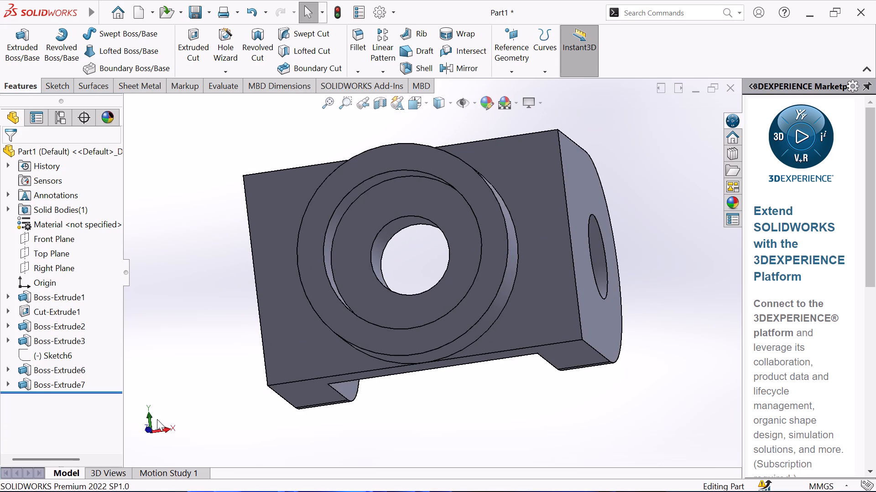
Inspect the part in the standard Top and Front views, finishing in an angled view showing the ring boss and lugs.
left_click(148, 421)
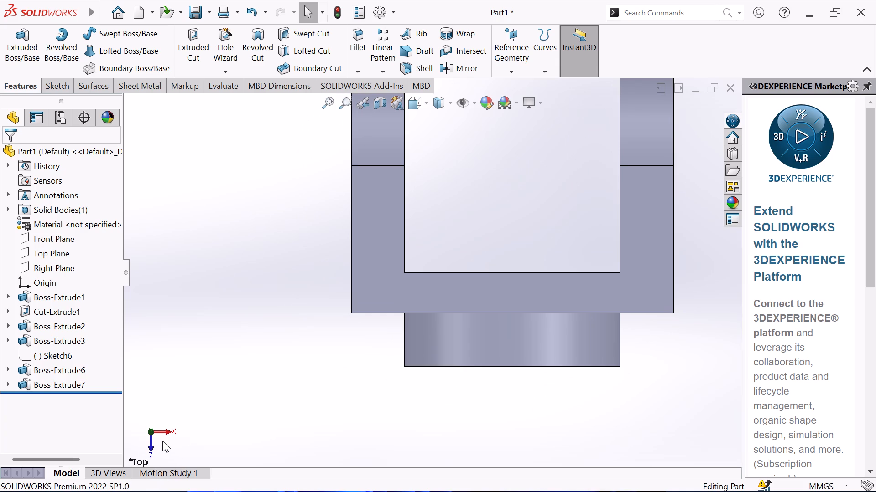
middle_click_drag(160, 440, 161, 372)
middle_click(161, 372)
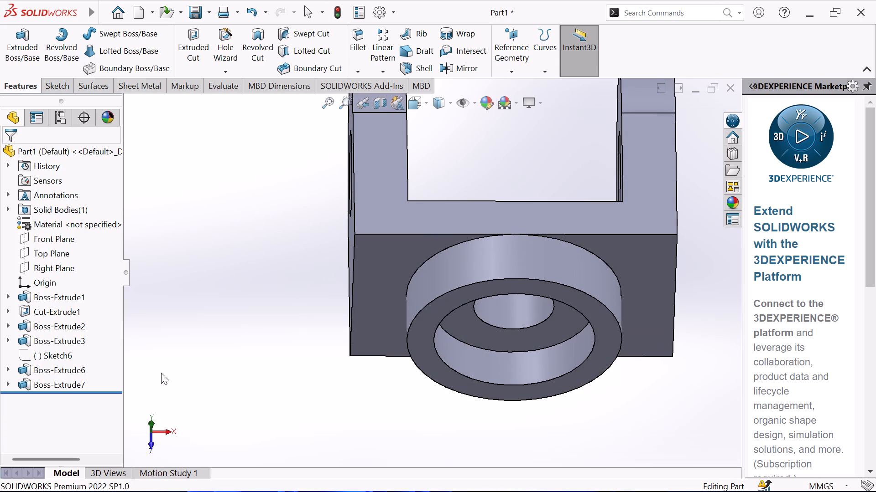
left_click(149, 441)
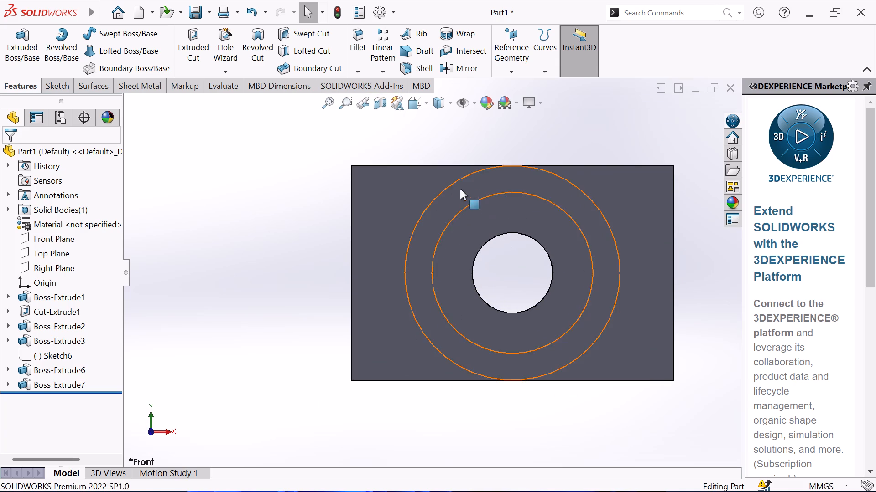
left_click(425, 101)
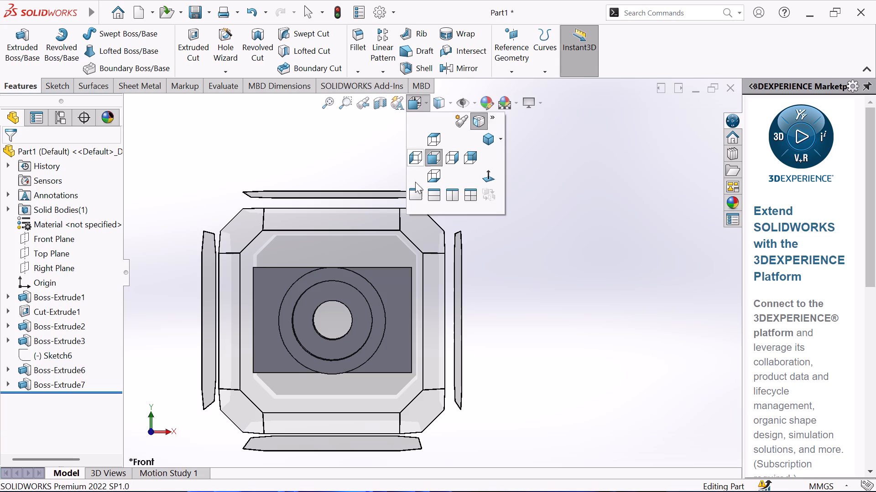
left_click(241, 233)
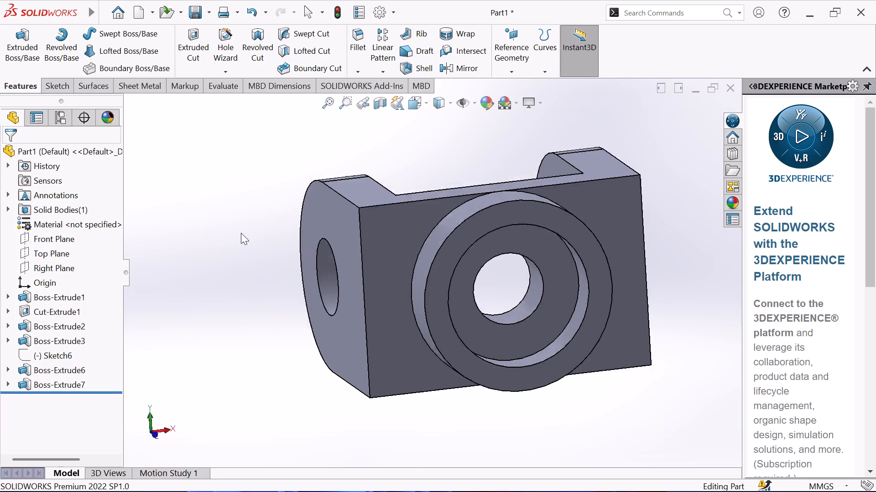
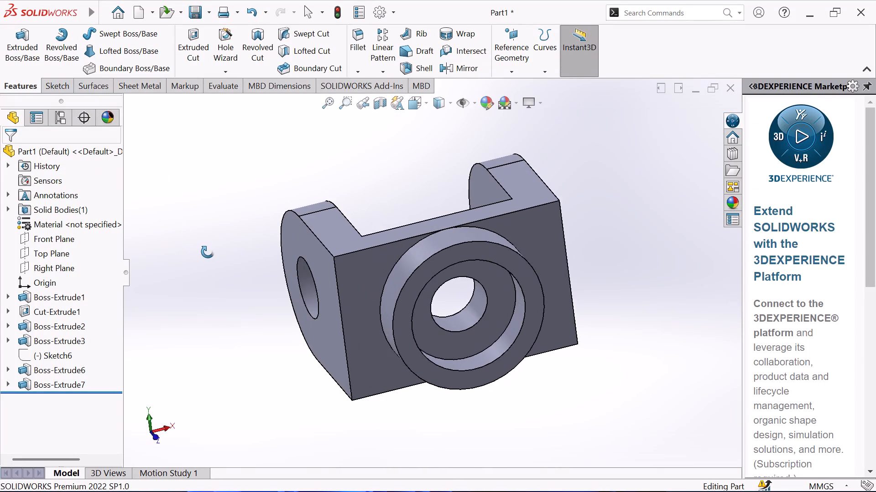
Inspect the ring boss and lugs at several angles and in the standard Right and Front views, ending in the Isometric view.
middle_click(193, 253)
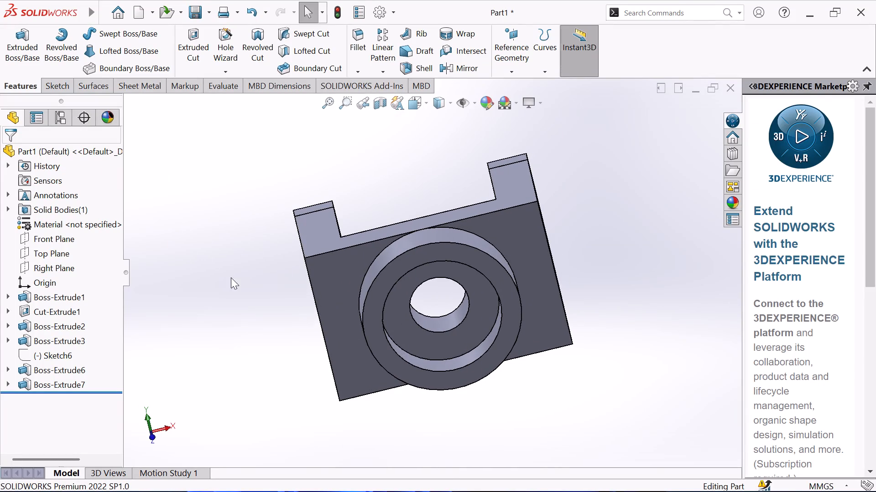
scroll(365, 312, "up", 1)
scroll(365, 312, "down", 2)
middle_click_drag(494, 322, 493, 320)
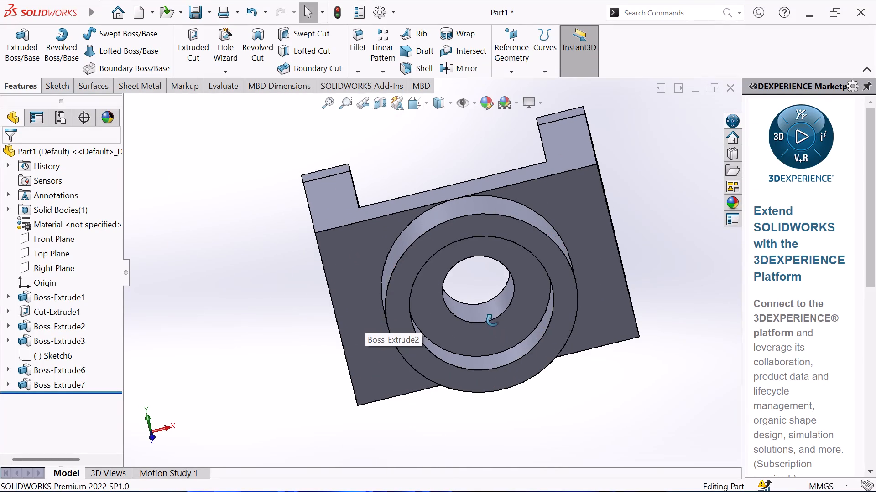
middle_click_drag(493, 320, 464, 296)
middle_click_drag(467, 301, 470, 305)
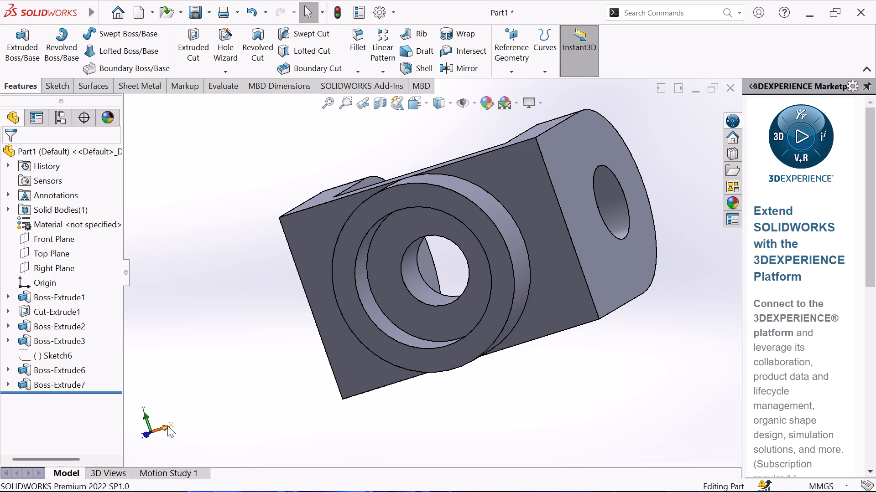
left_click(167, 425)
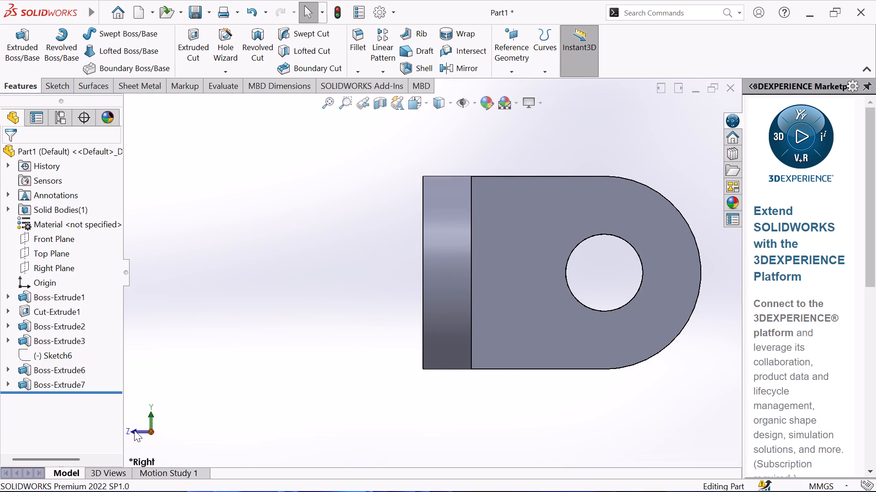
left_click(134, 430)
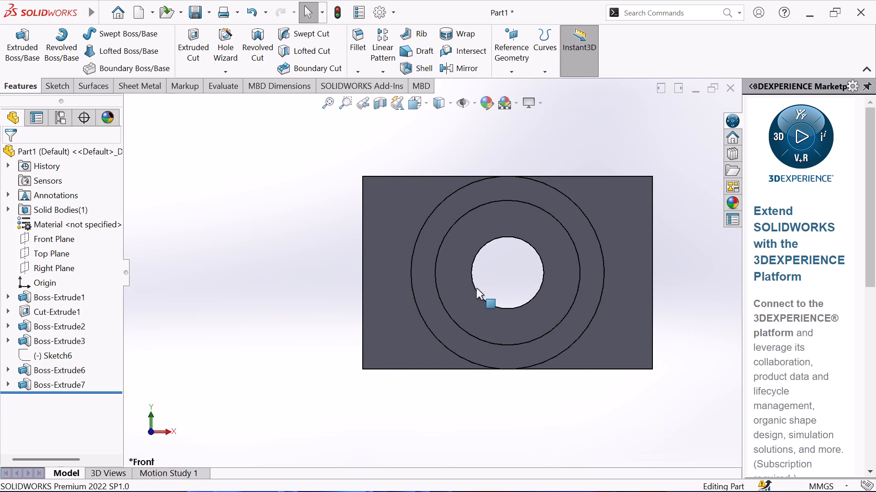
left_click(428, 100)
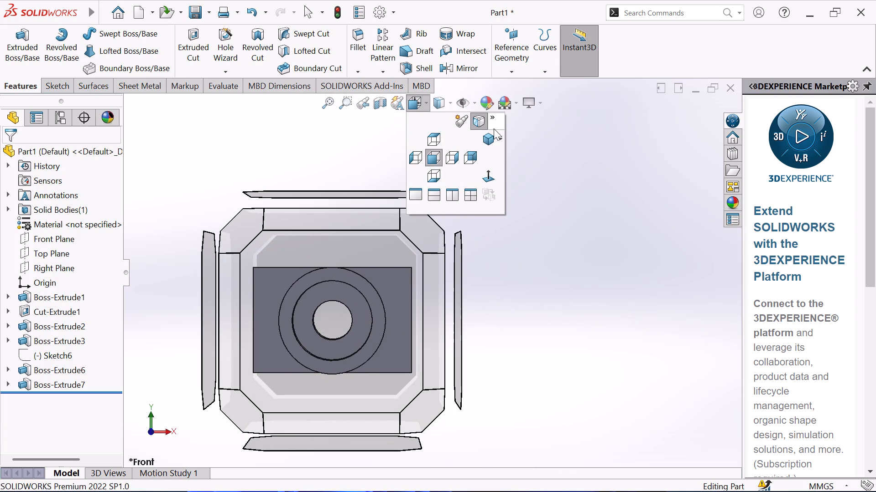
left_click(500, 140)
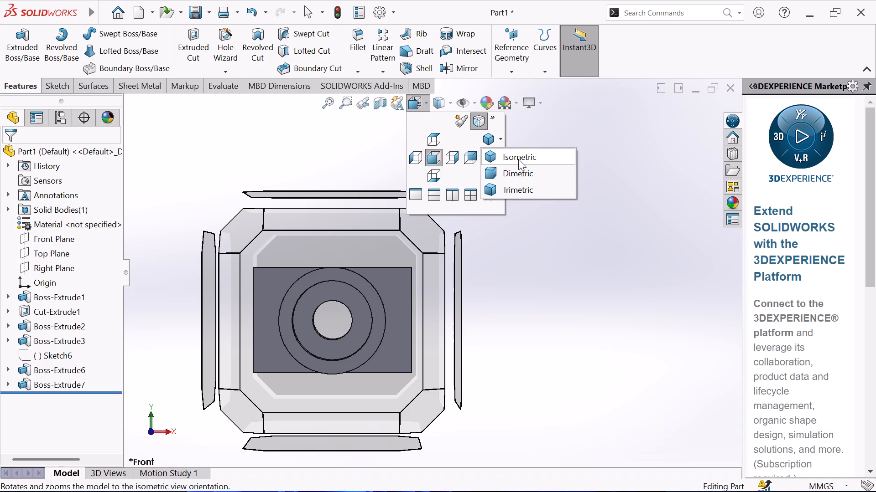
left_click(518, 159)
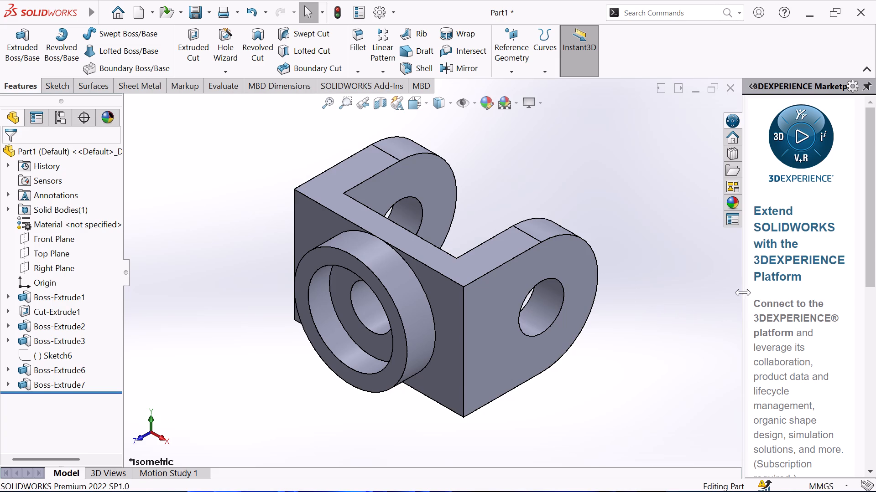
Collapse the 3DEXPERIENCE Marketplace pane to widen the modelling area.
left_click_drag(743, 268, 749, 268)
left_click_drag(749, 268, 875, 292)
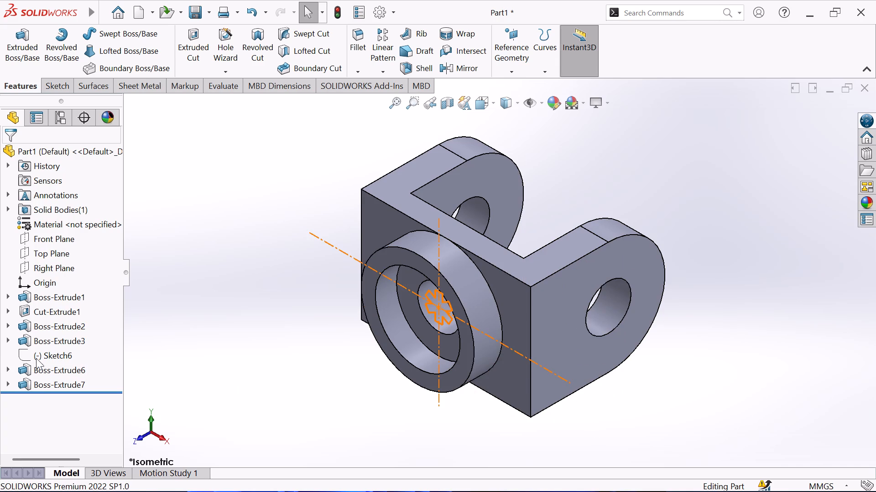
Delete the leftover six-arm profile sketch, Sketch6, from the part.
scroll(36, 358, "down", 3)
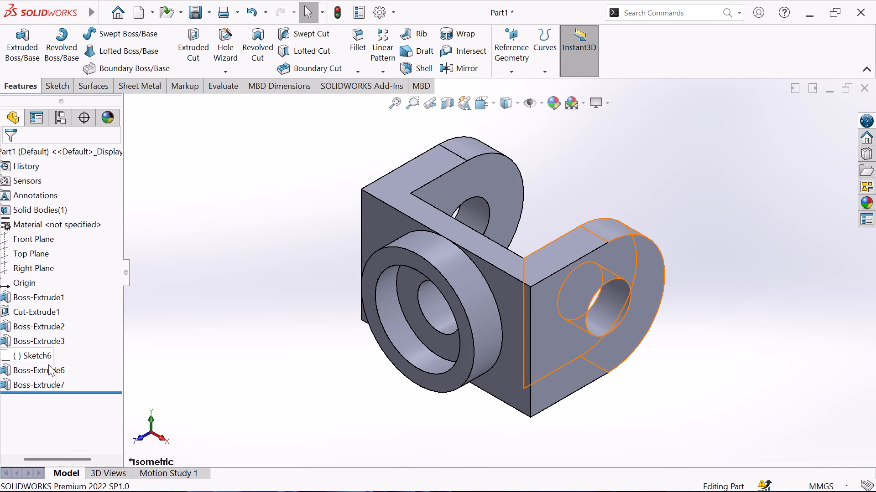
right_click(48, 353)
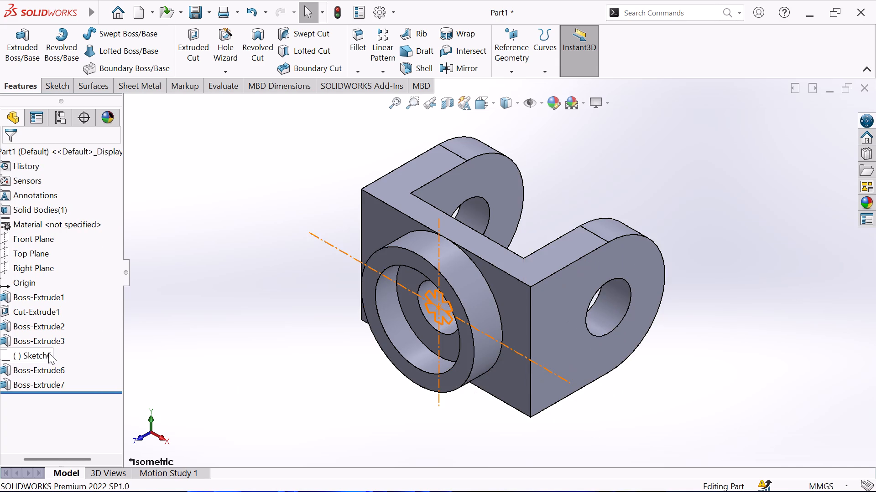
left_click(79, 298)
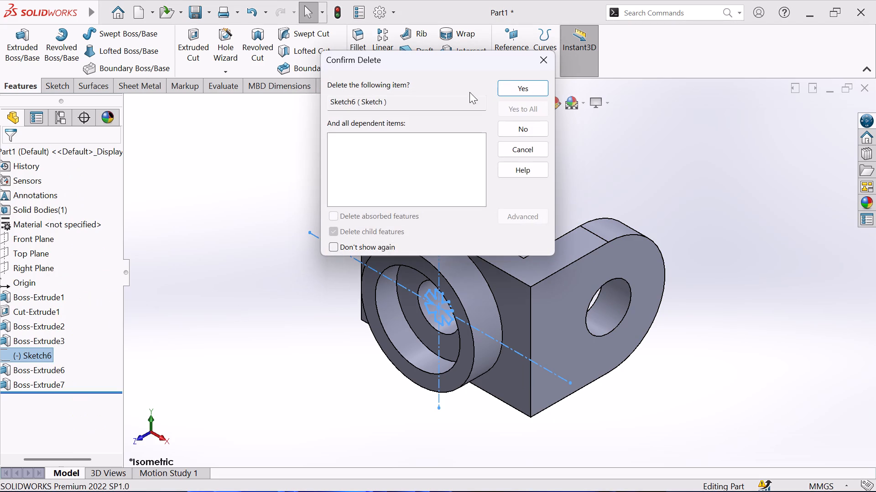
left_click(525, 89)
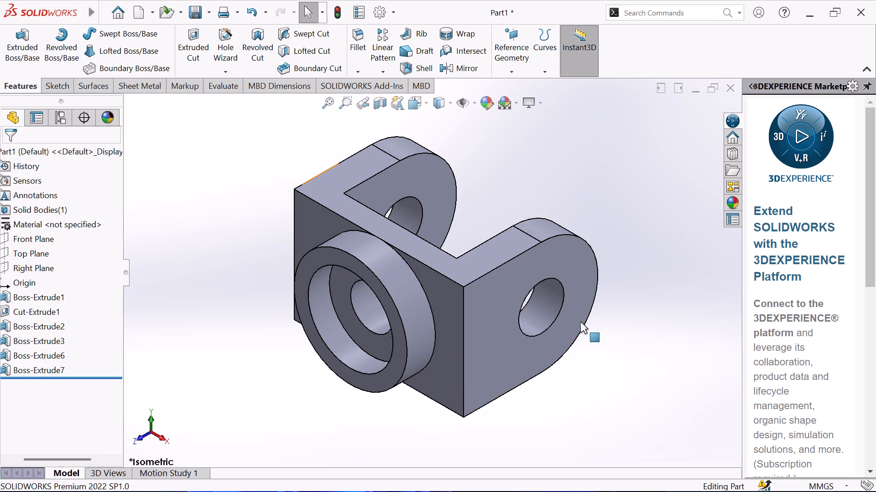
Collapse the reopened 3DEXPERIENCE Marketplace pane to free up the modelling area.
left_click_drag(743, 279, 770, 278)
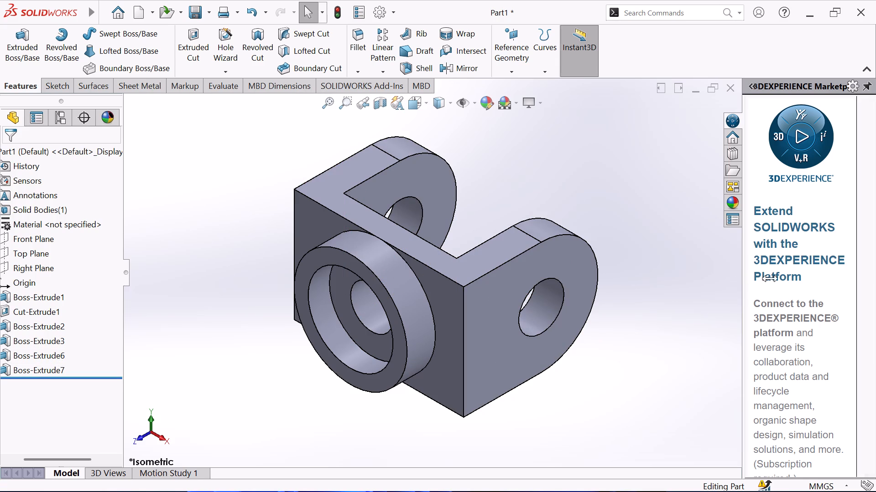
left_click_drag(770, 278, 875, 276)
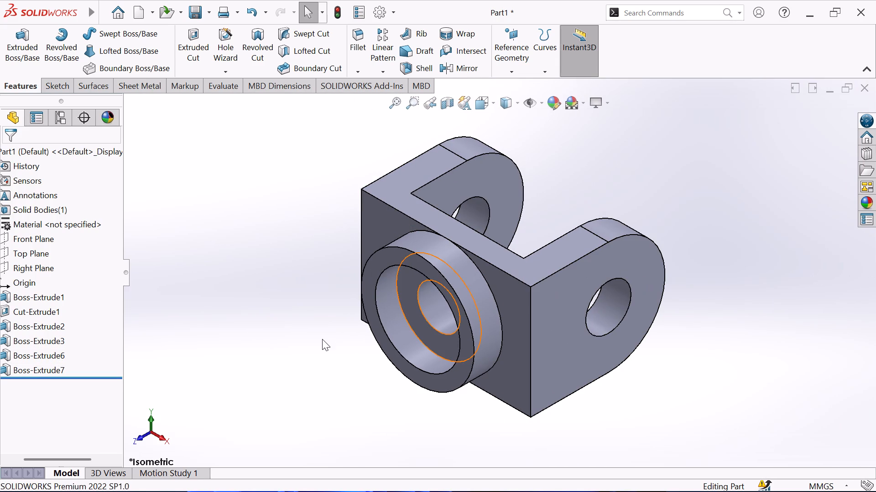
Examine the ring boss, block and both holed lugs from all sides, finishing in the Isometric view.
middle_click_drag(326, 348, 375, 312)
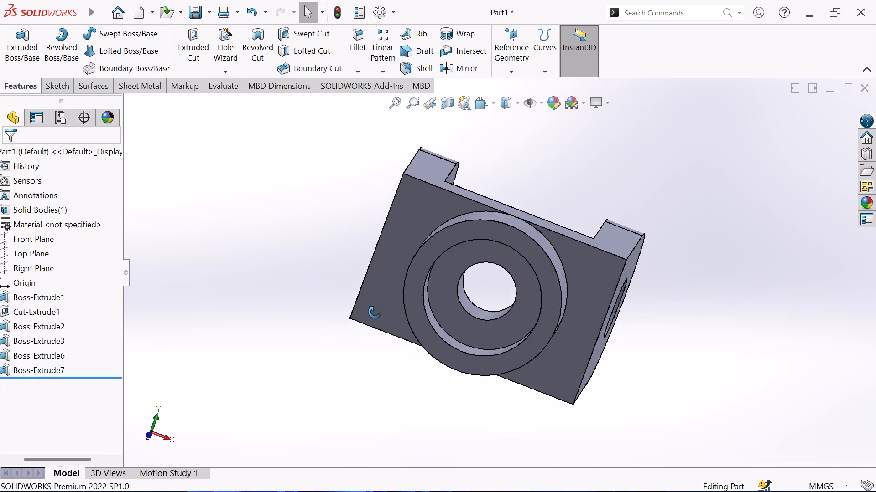
middle_click_drag(375, 312, 321, 30)
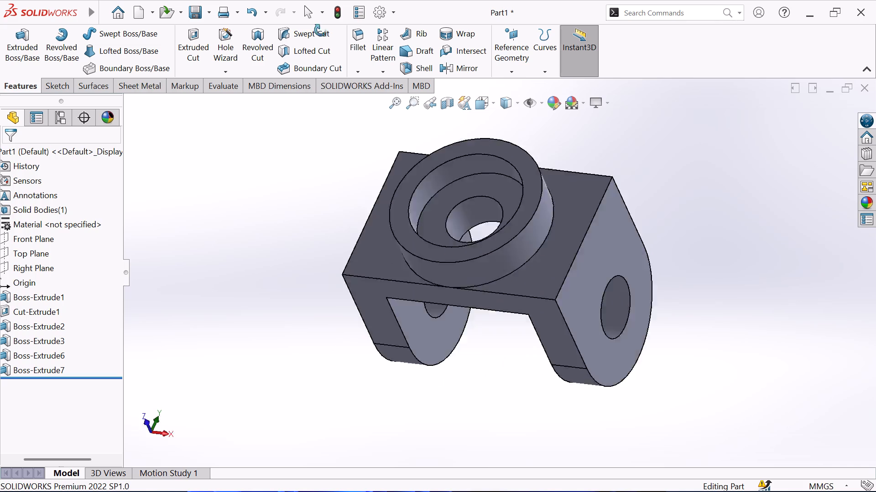
middle_click_drag(321, 30, 348, 172)
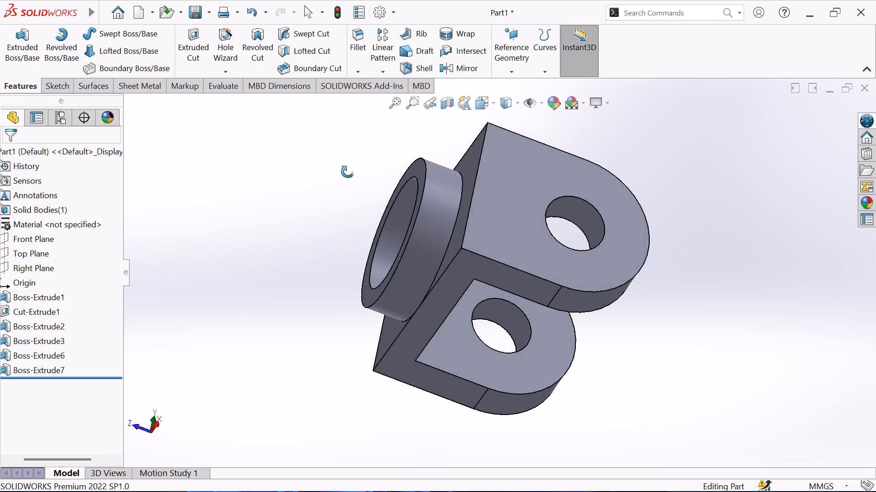
middle_click_drag(348, 172, 188, 435)
middle_click(188, 435)
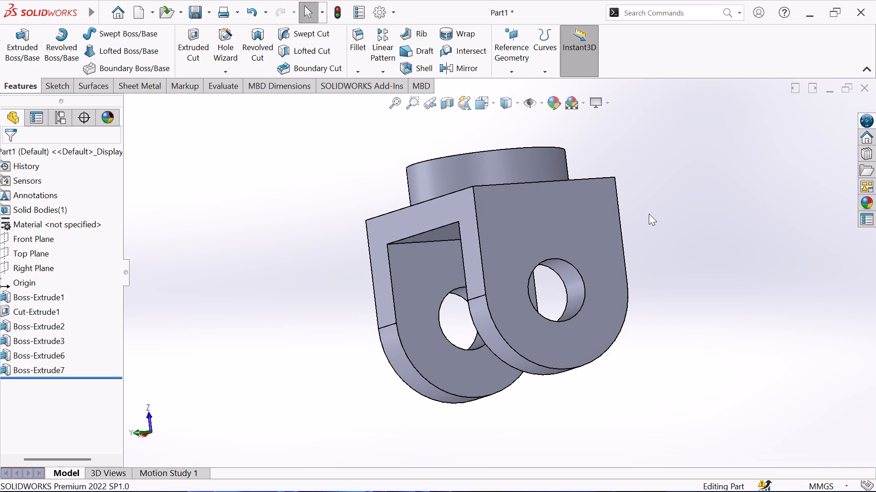
left_click(493, 97)
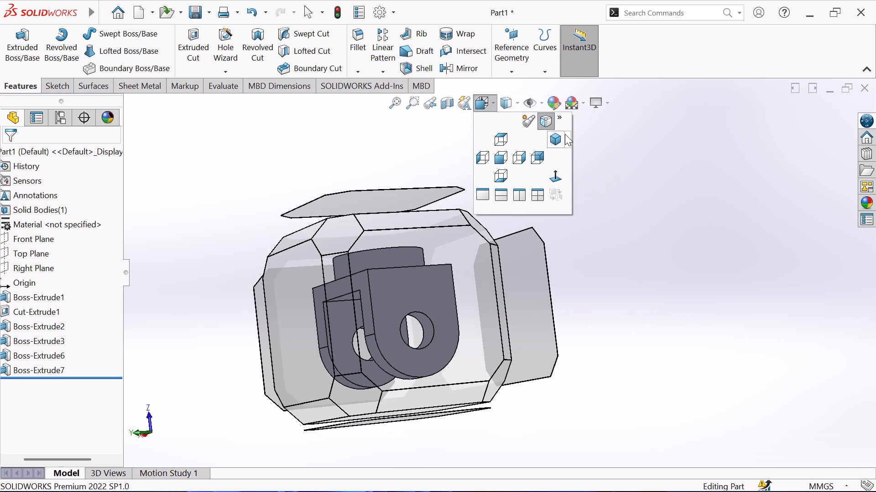
left_click(569, 138)
left_click(584, 158)
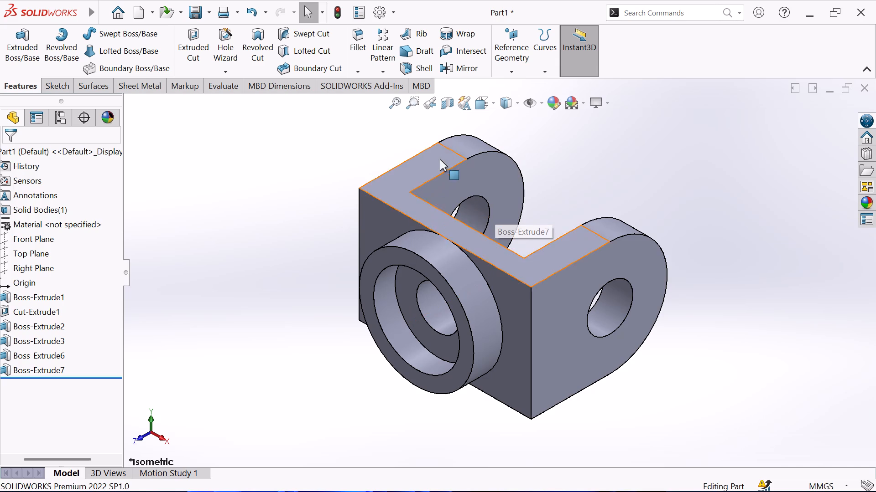
Preview a section view along the Top Plane, examine the cut ring boss, block and lug holes from several angles, and exit without keeping it.
left_click(453, 108)
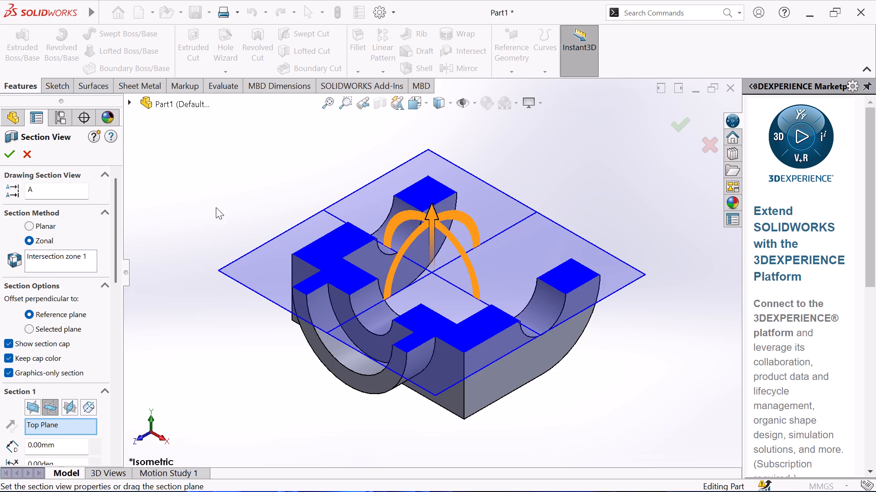
middle_click_drag(177, 198, 148, 338)
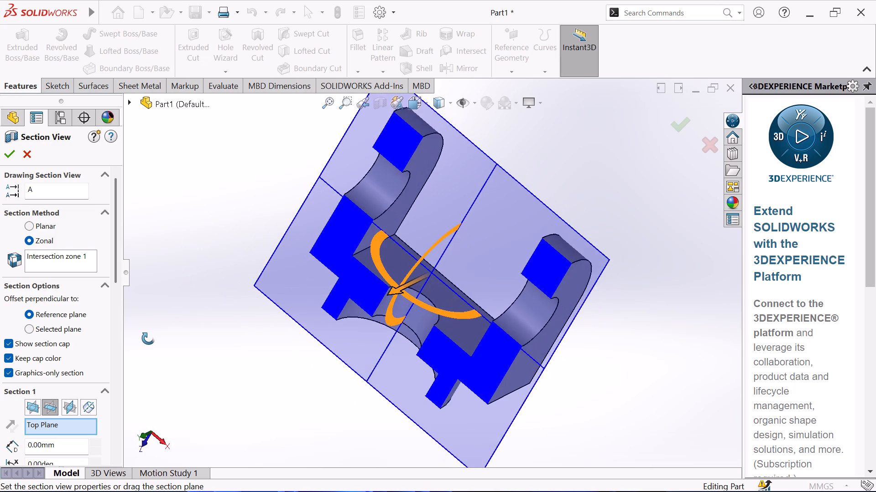
middle_click_drag(148, 338, 205, 164)
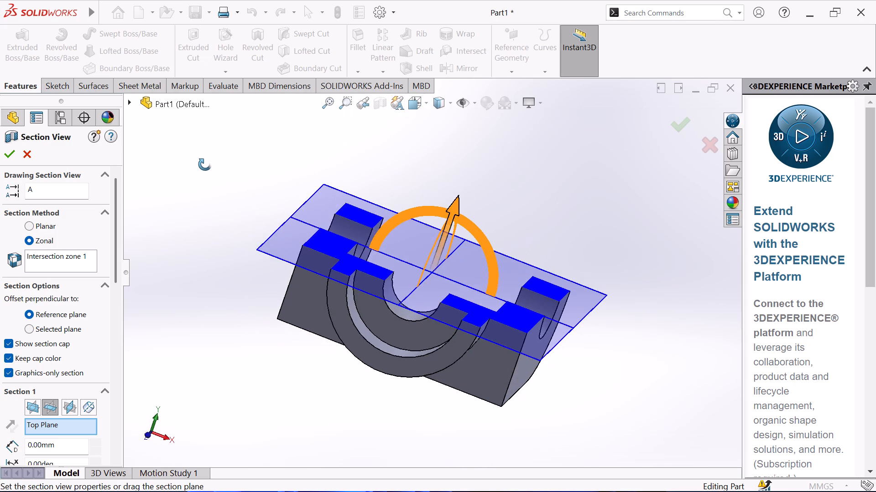
middle_click_drag(205, 164, 161, 177)
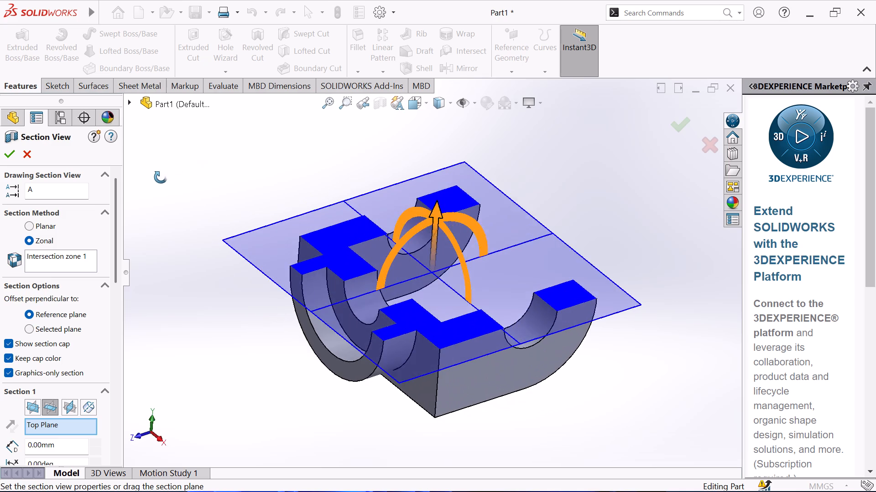
middle_click_drag(161, 177, 141, 200)
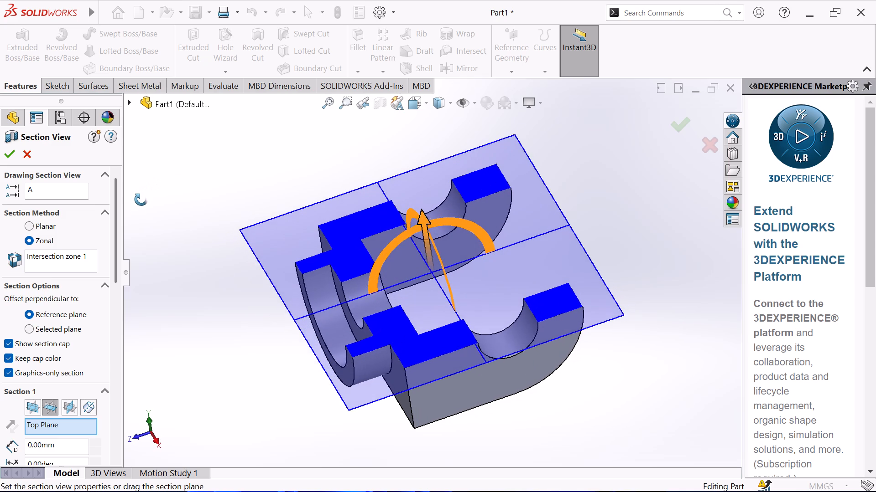
middle_click_drag(141, 200, 128, 354)
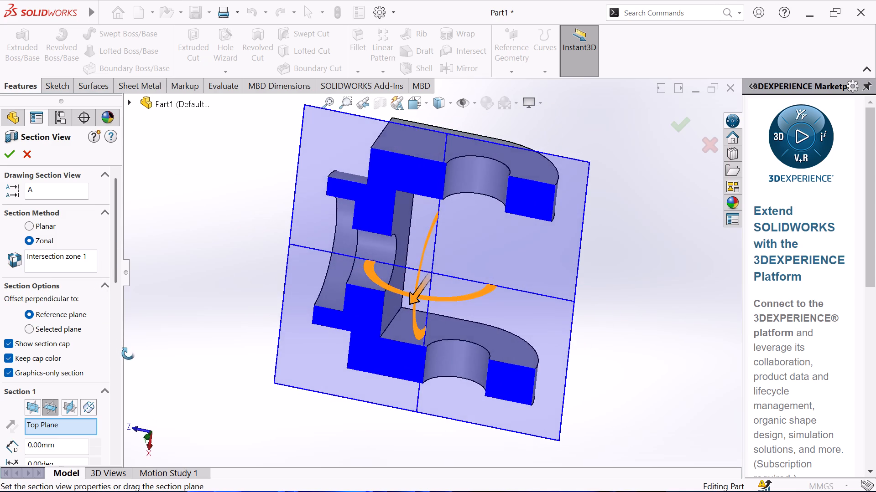
middle_click_drag(128, 354, 174, 256)
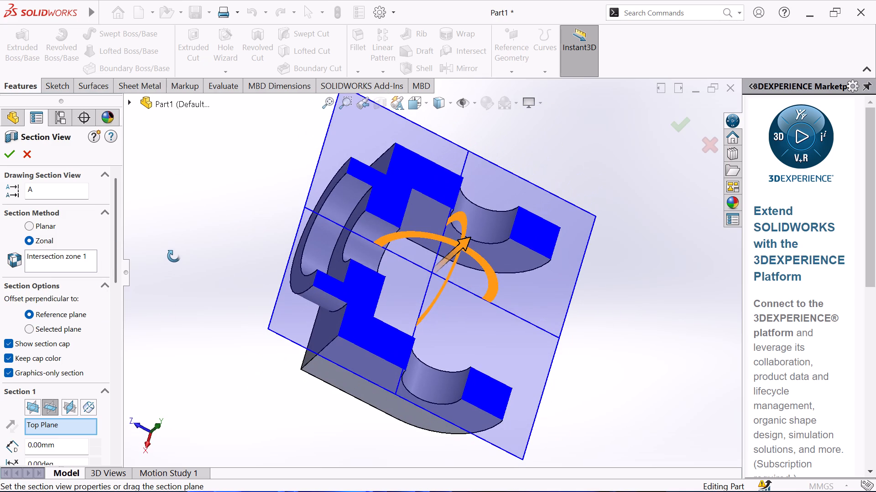
middle_click_drag(174, 256, 177, 328)
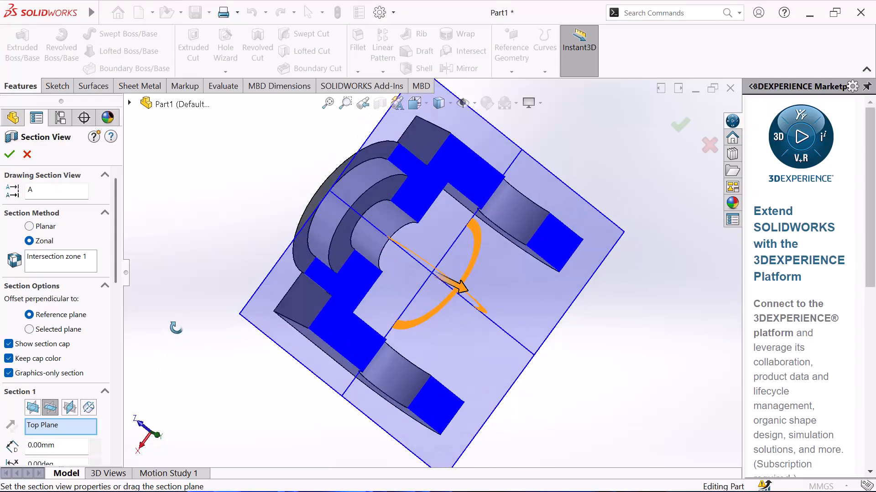
middle_click_drag(177, 328, 469, 57)
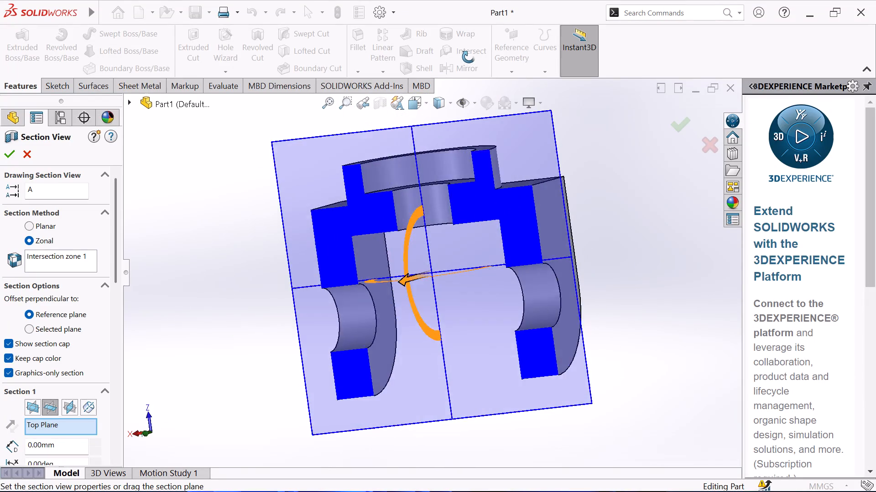
middle_click_drag(469, 57, 493, 97)
scroll(212, 305, "down", 1)
middle_click_drag(202, 301, 195, 284)
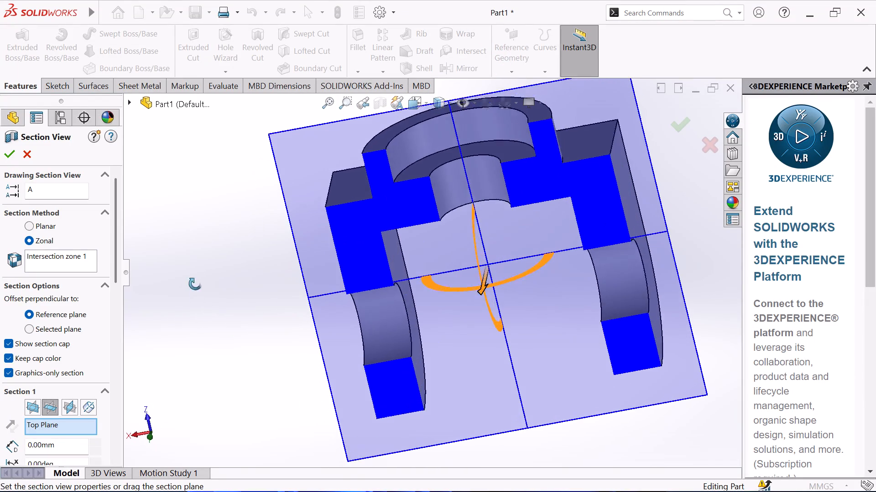
middle_click_drag(195, 284, 181, 205)
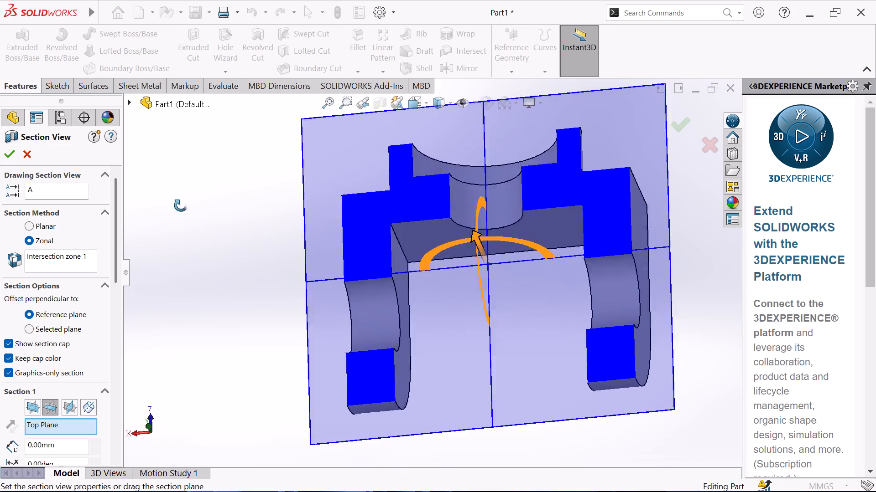
middle_click_drag(181, 205, 191, 253)
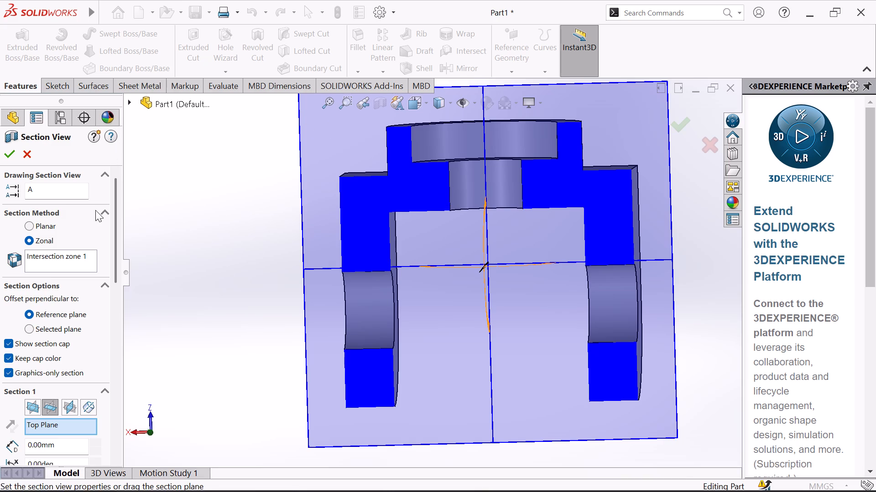
left_click(25, 154)
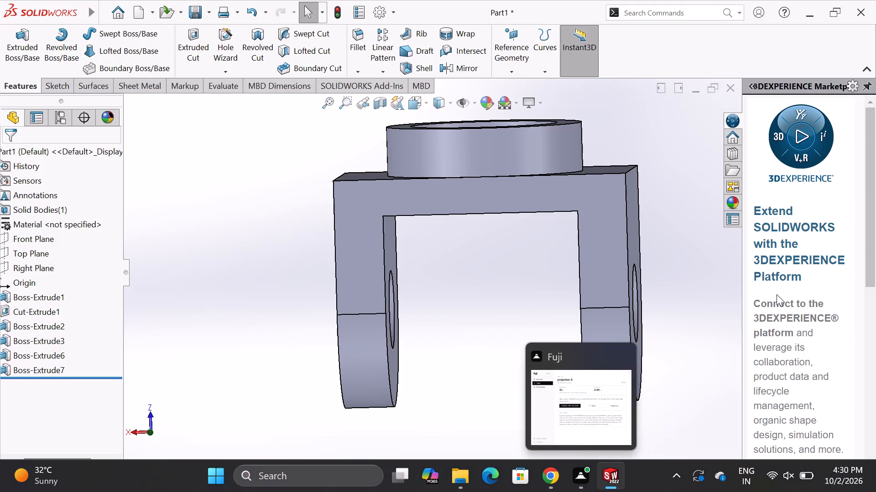
Collapse the 3DEXPERIENCE Marketplace pane to widen the modelling area.
scroll(563, 263, "up", 2)
left_click_drag(742, 276, 875, 293)
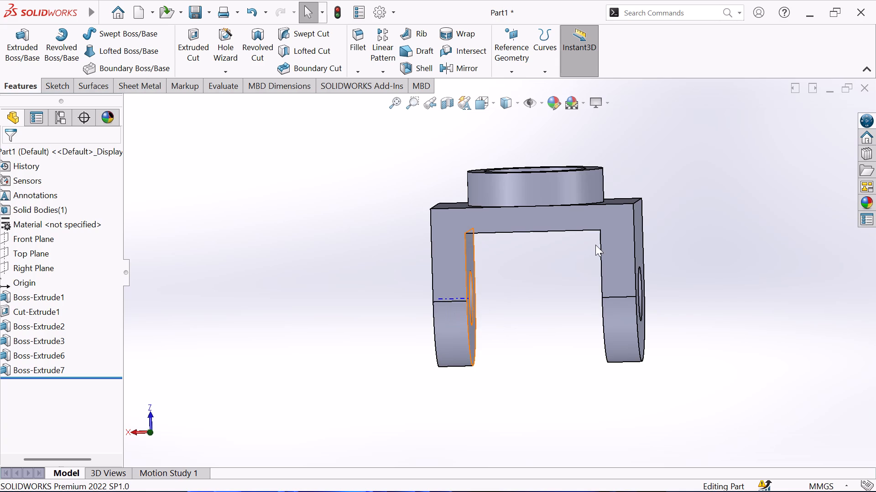
Examine the ring boss, its stepped bore, the block and both holed lugs from the sides, below and above.
scroll(517, 247, "up", 1)
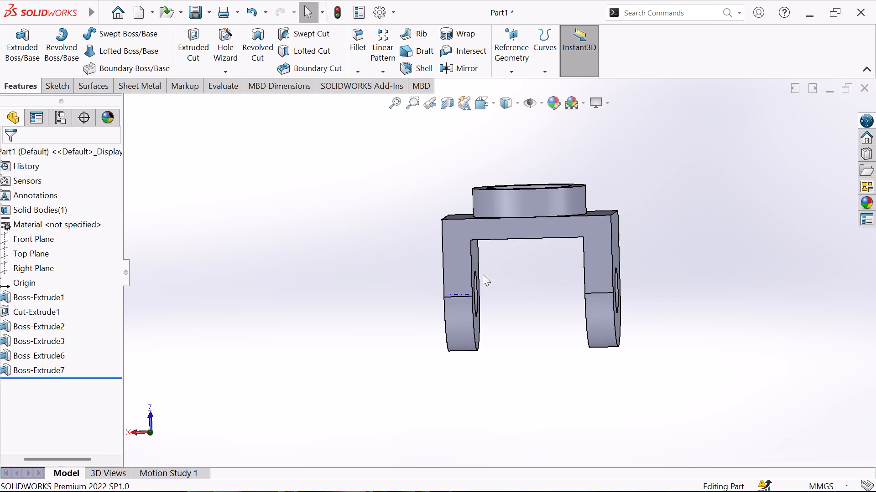
middle_click_drag(427, 290, 602, 282)
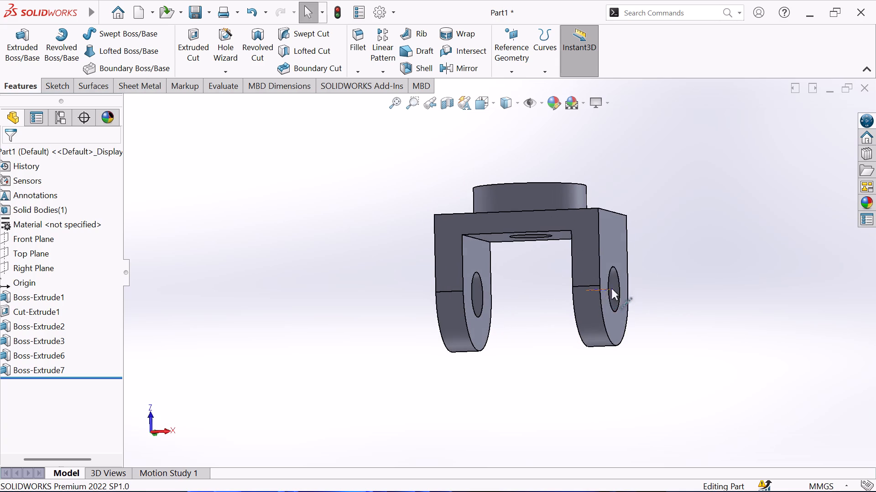
left_click_drag(611, 290, 661, 298)
left_click_drag(661, 298, 664, 298)
right_click(650, 304)
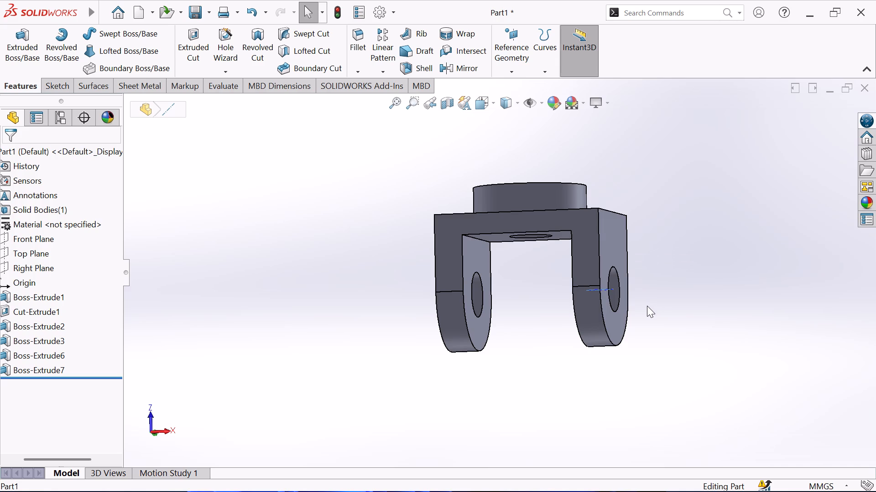
left_click(647, 306)
middle_click_drag(375, 281, 428, 289)
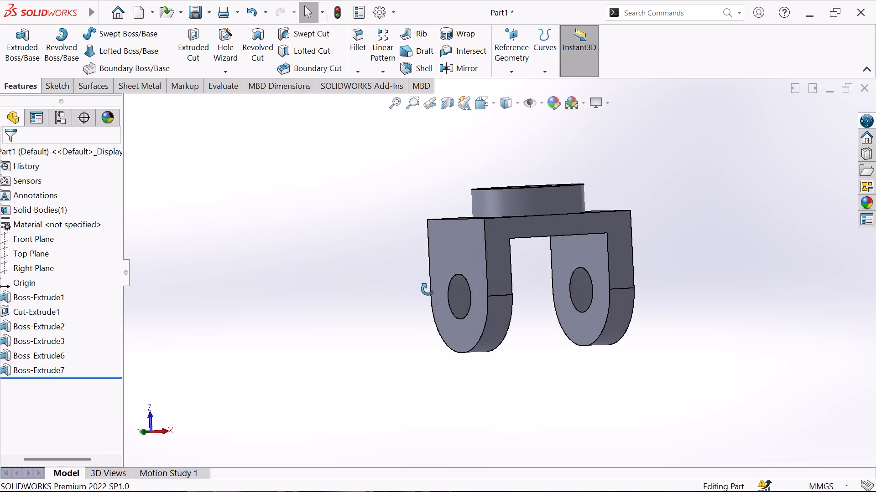
middle_click_drag(428, 289, 610, 302)
middle_click(610, 302)
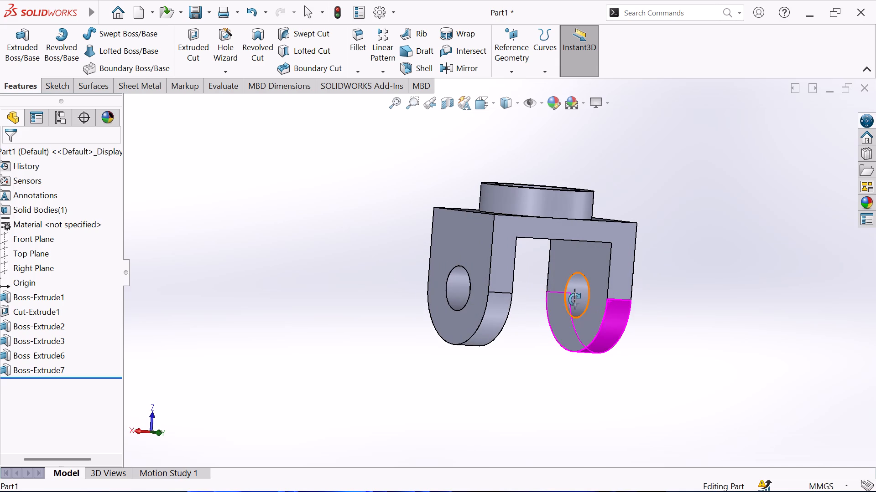
left_click(535, 336)
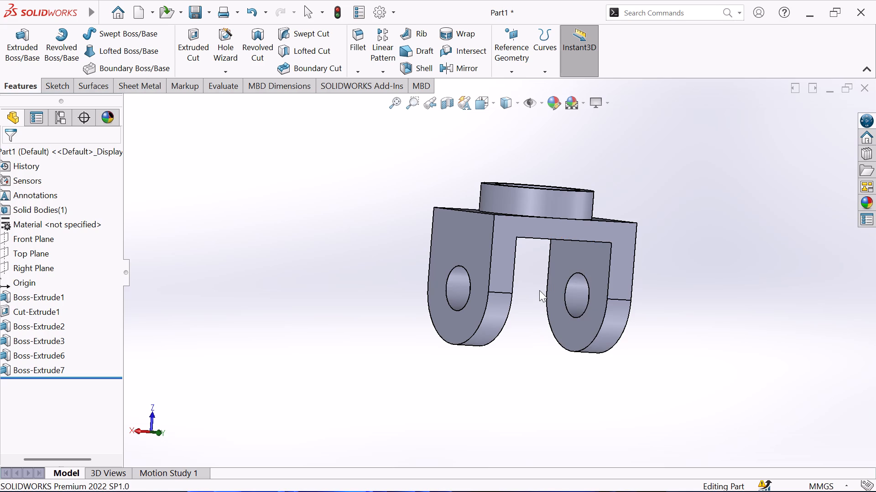
middle_click_drag(539, 290, 460, 280)
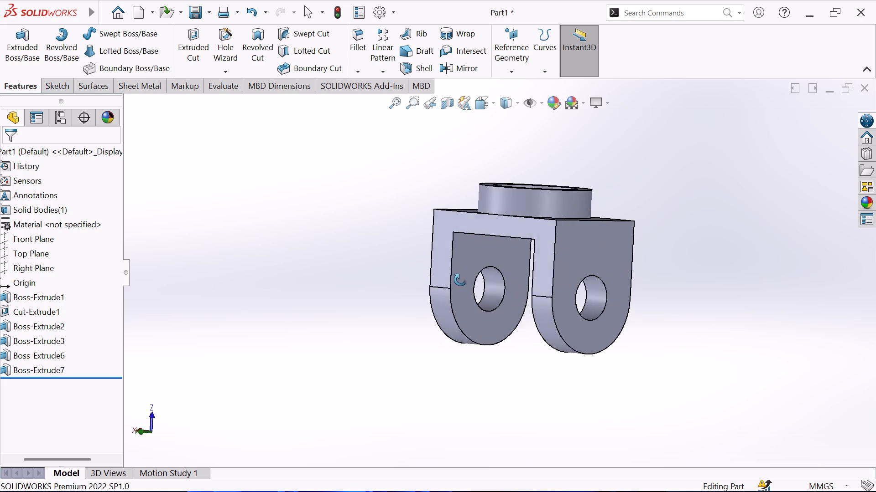
middle_click_drag(460, 280, 361, 289)
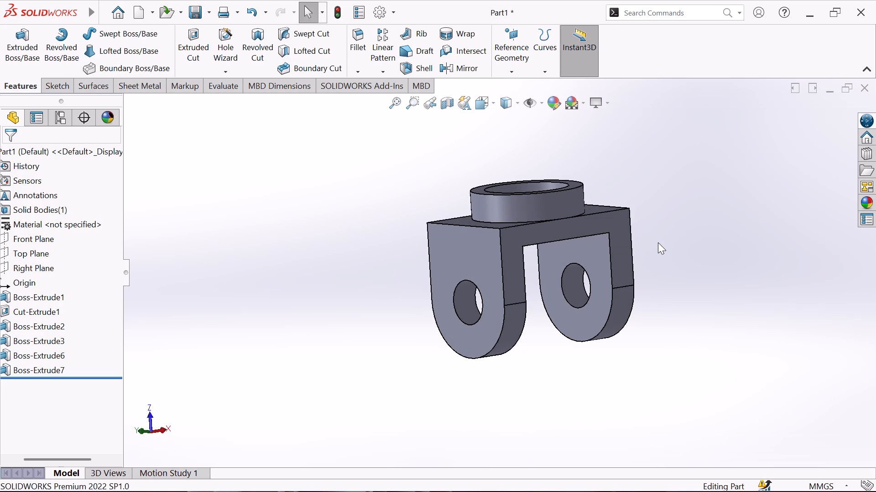
middle_click_drag(658, 243, 390, 443)
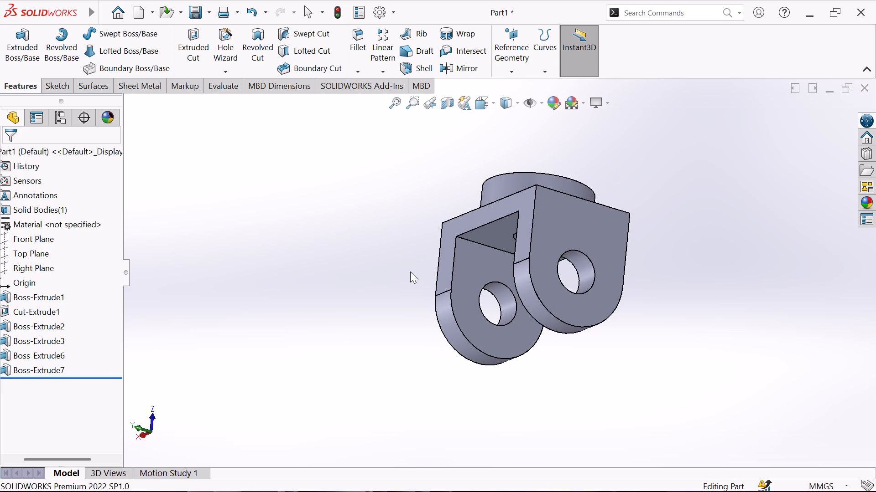
middle_click_drag(410, 272, 464, 396)
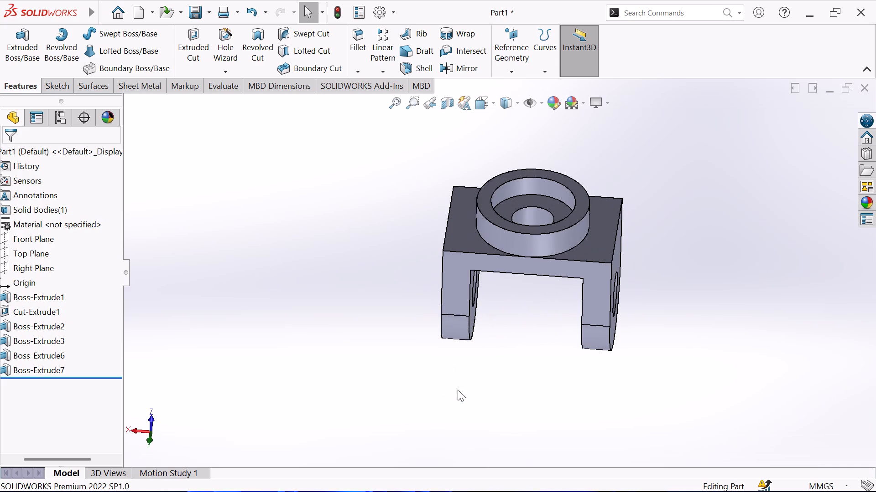
middle_click_drag(351, 284, 351, 366)
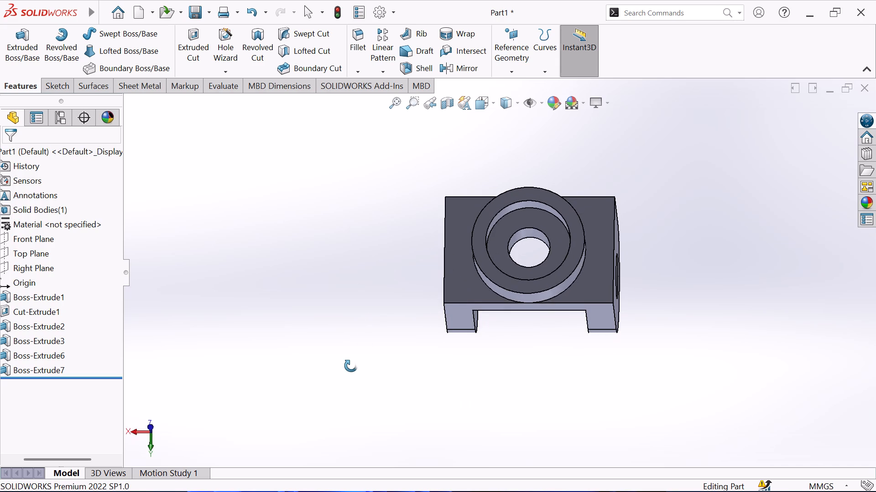
middle_click_drag(351, 366, 351, 367)
middle_click(351, 367)
middle_click(351, 367)
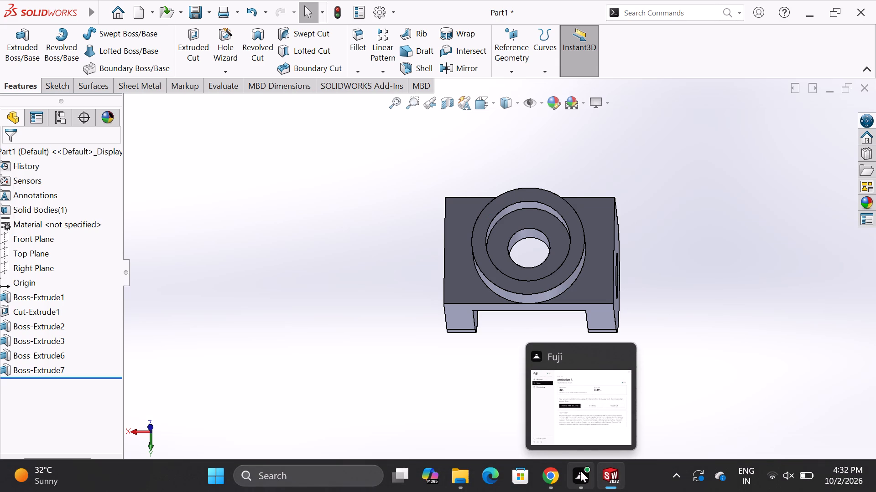
middle_click_drag(461, 370, 488, 275)
middle_click(488, 275)
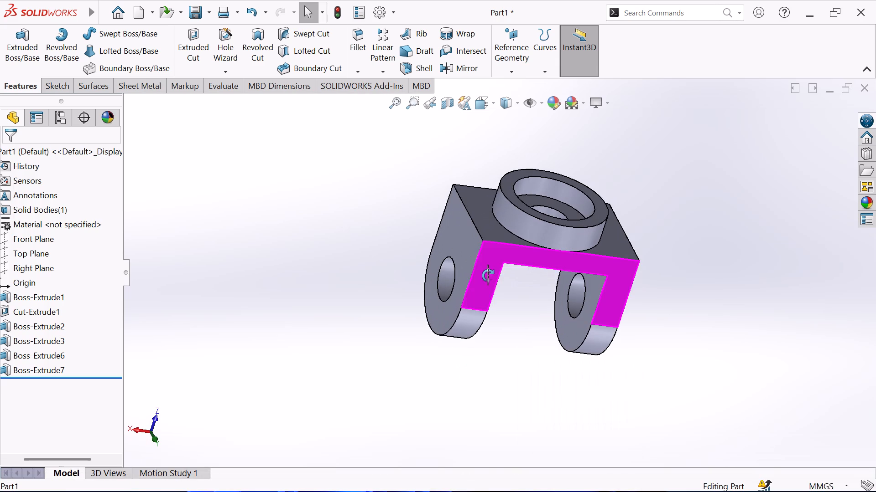
left_click(492, 405)
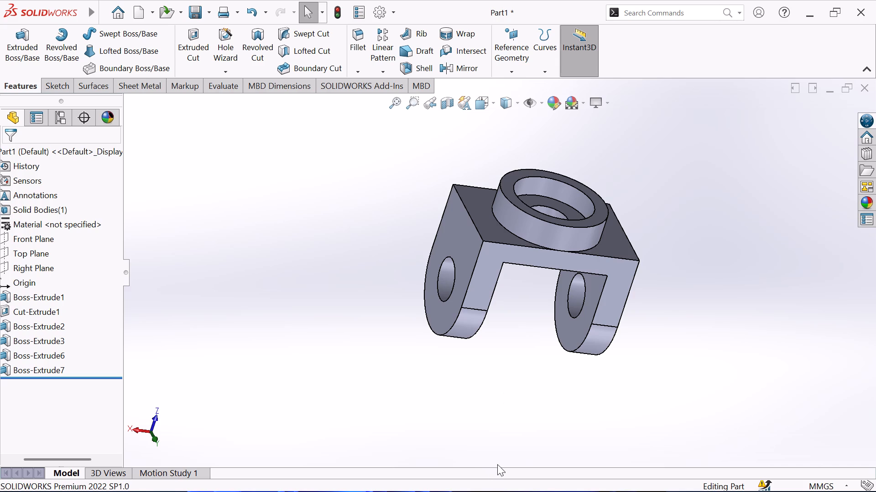
middle_click_drag(510, 358, 250, 389)
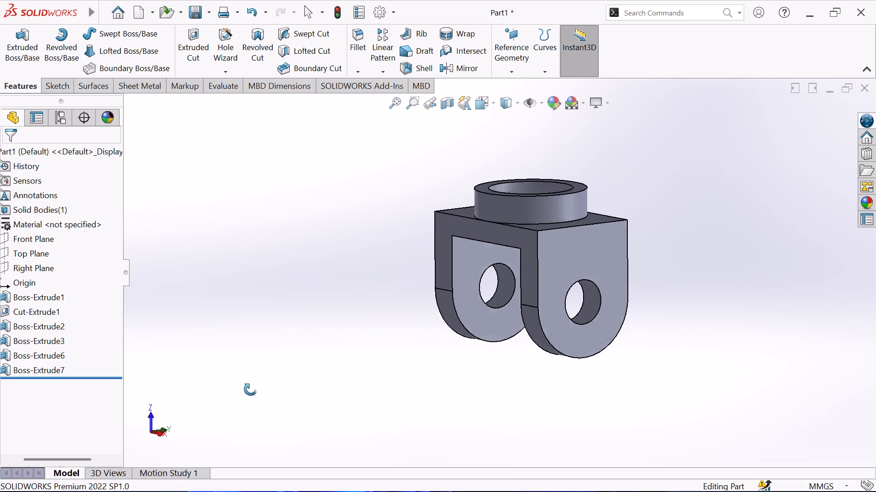
middle_click_drag(250, 389, 250, 418)
middle_click(250, 418)
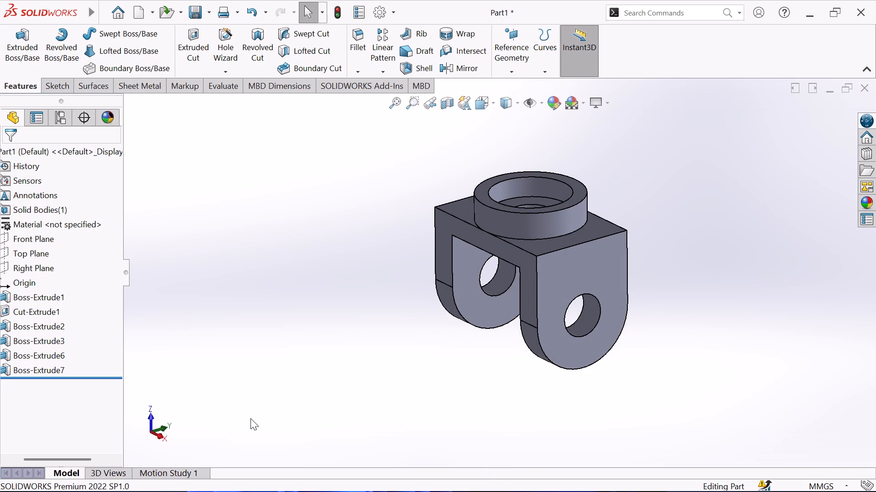
middle_click_drag(311, 273, 307, 366)
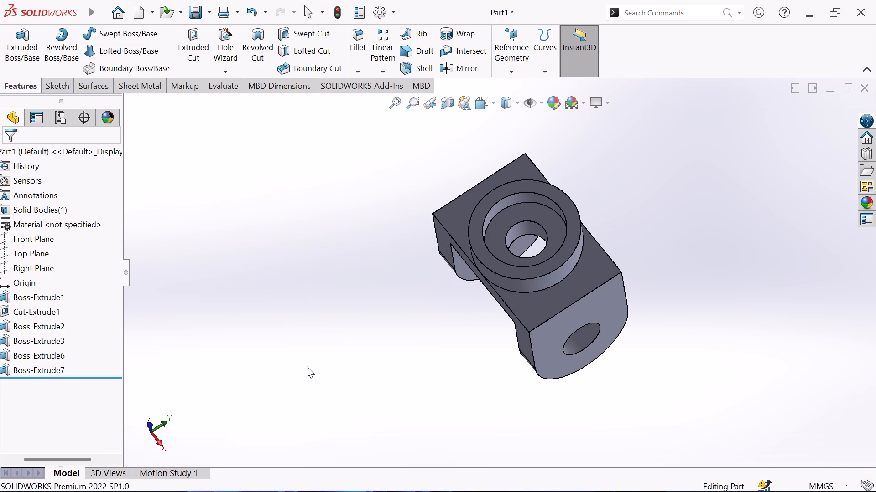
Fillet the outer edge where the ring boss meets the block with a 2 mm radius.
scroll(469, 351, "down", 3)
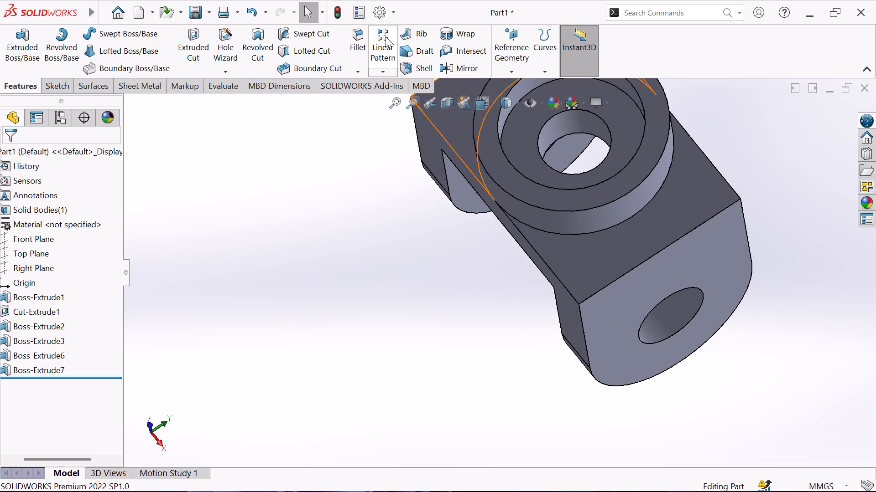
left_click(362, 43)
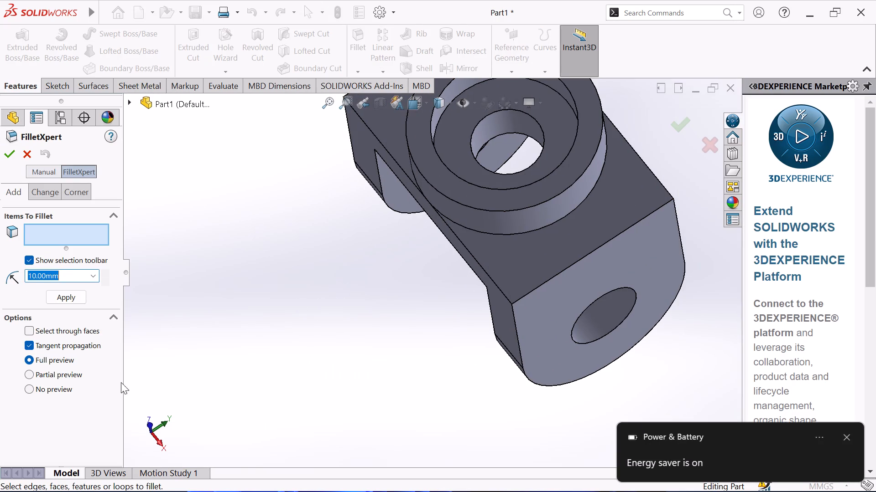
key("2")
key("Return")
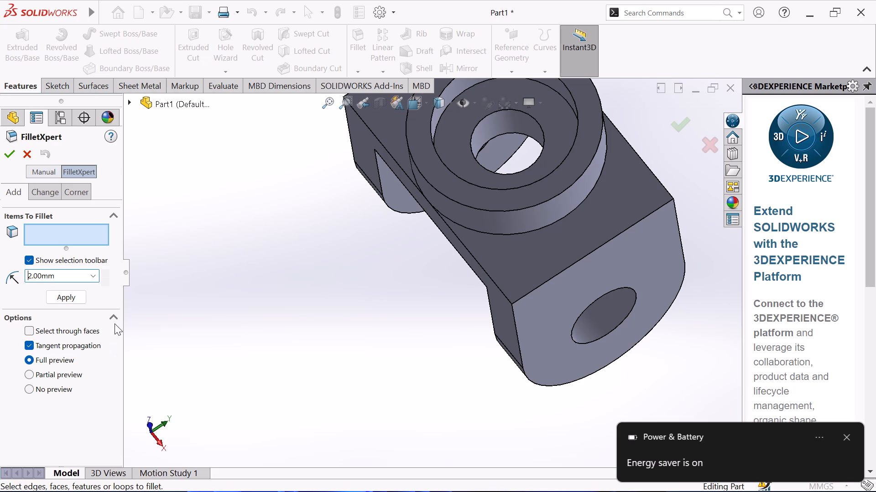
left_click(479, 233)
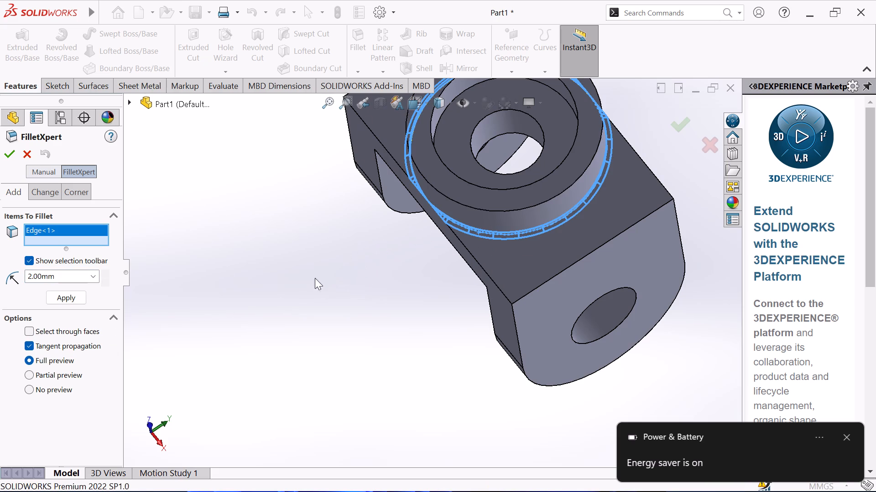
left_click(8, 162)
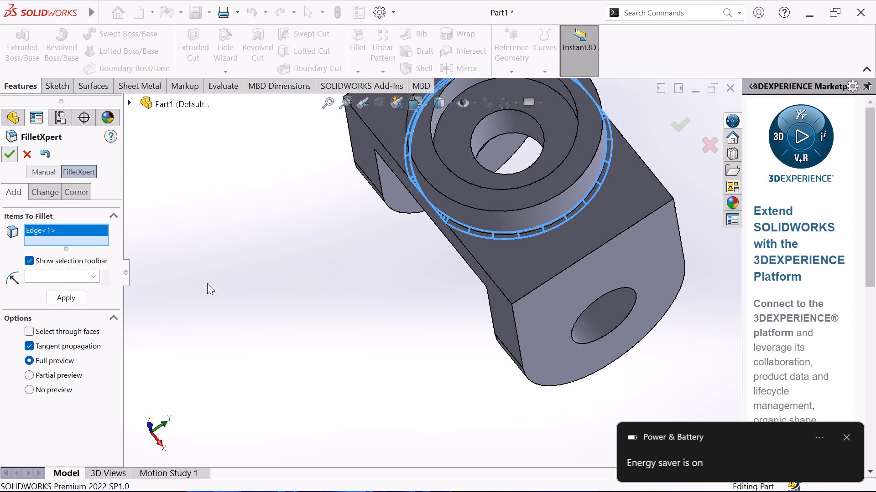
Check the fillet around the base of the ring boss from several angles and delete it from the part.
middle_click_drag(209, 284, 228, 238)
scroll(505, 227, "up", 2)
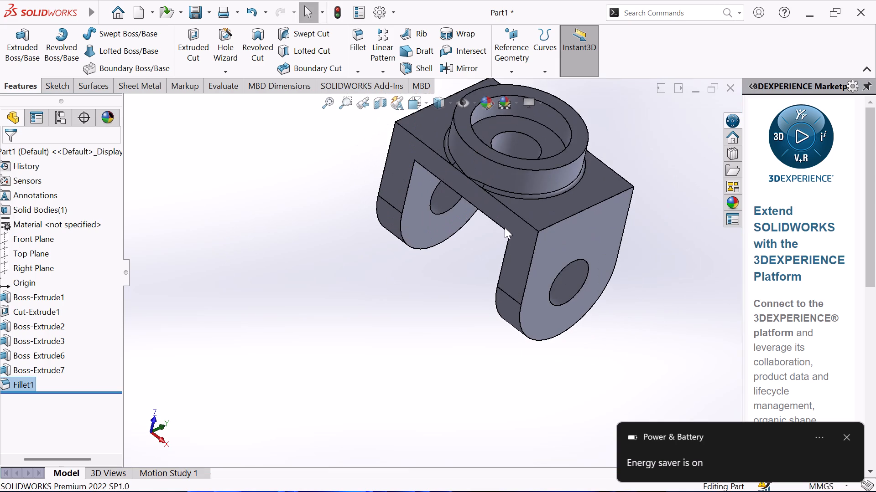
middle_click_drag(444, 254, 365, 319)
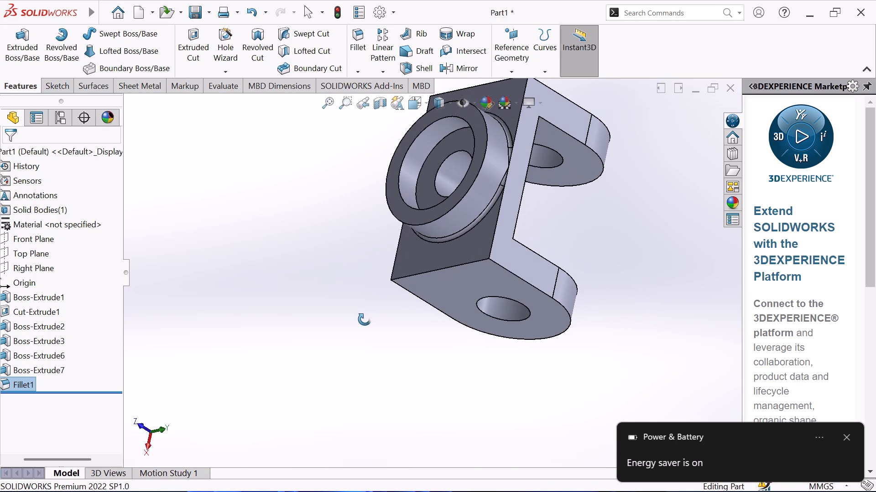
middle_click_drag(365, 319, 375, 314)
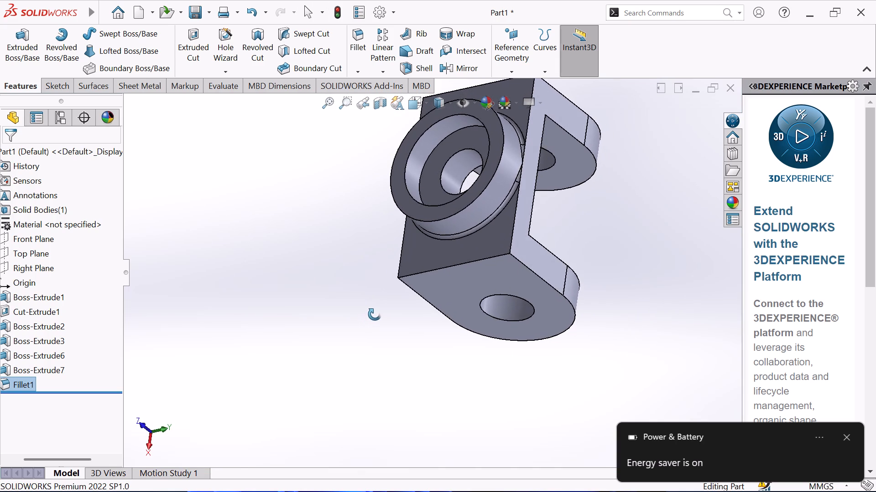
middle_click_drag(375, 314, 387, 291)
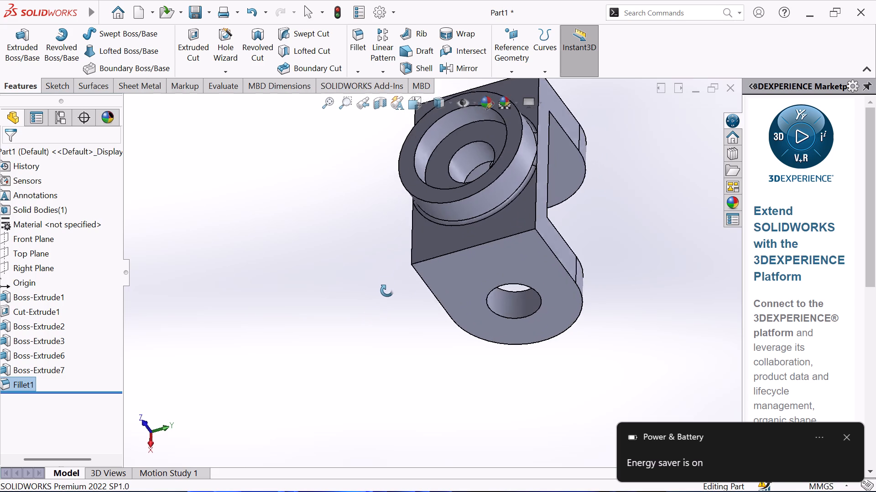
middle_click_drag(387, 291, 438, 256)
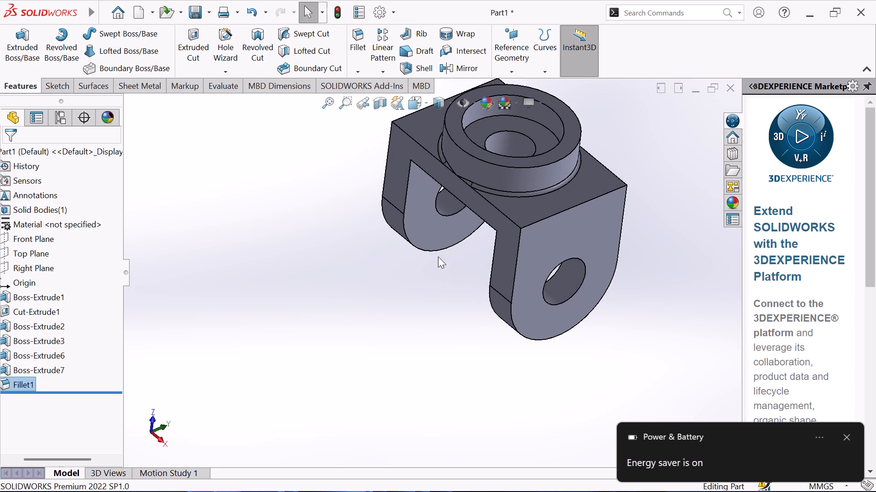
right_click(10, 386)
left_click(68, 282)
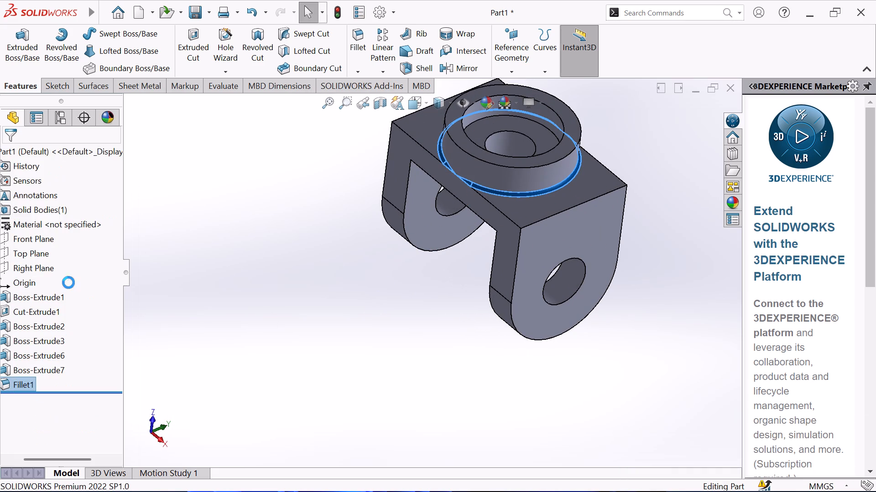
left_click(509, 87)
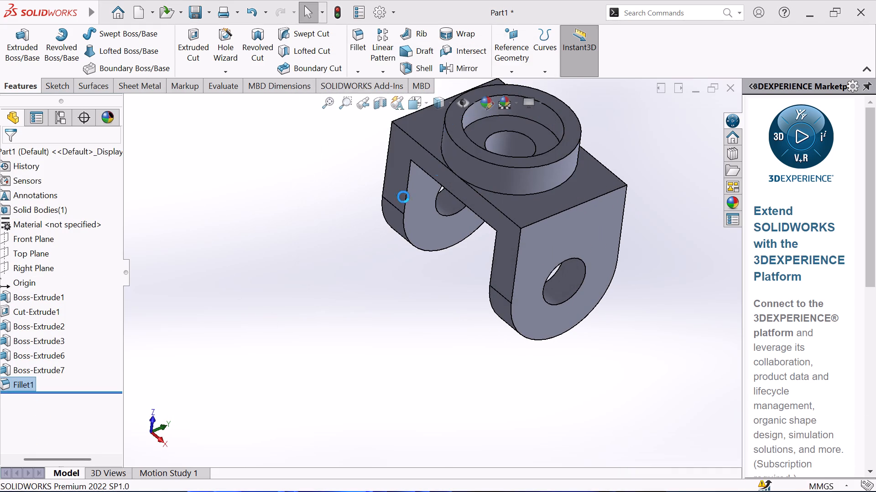
Display the part in the Isometric view.
scroll(453, 256, "down", 2)
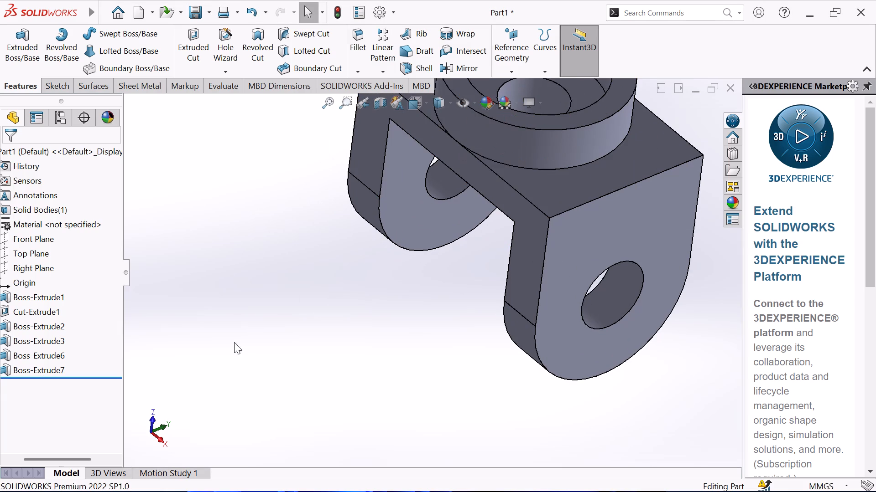
left_click(425, 102)
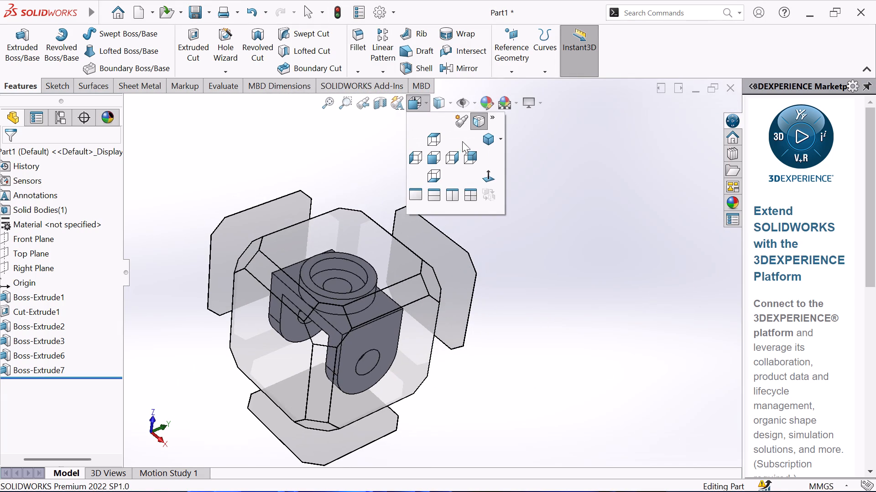
left_click(499, 141)
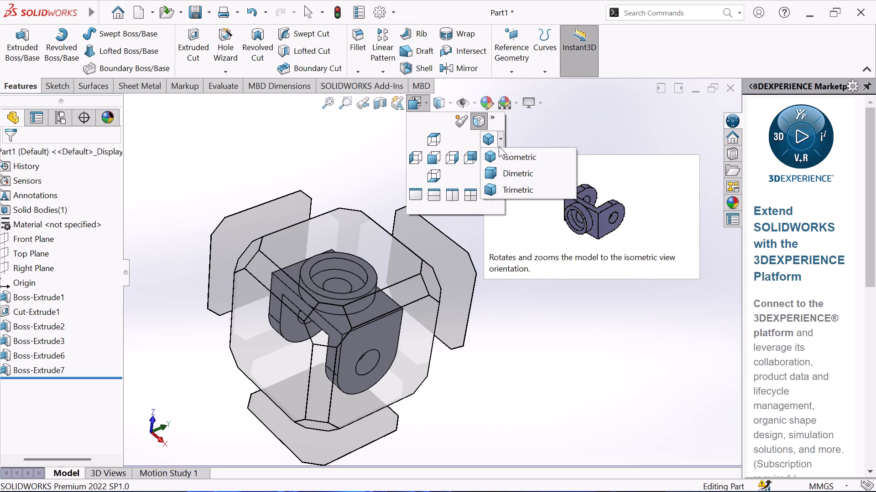
left_click(500, 155)
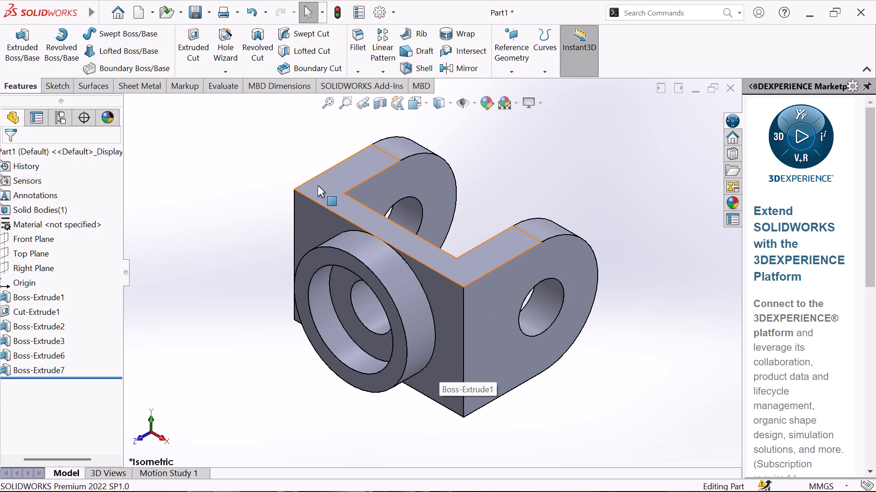
Make a drawing from the part and agree to save the part before inserting it.
left_click(90, 15)
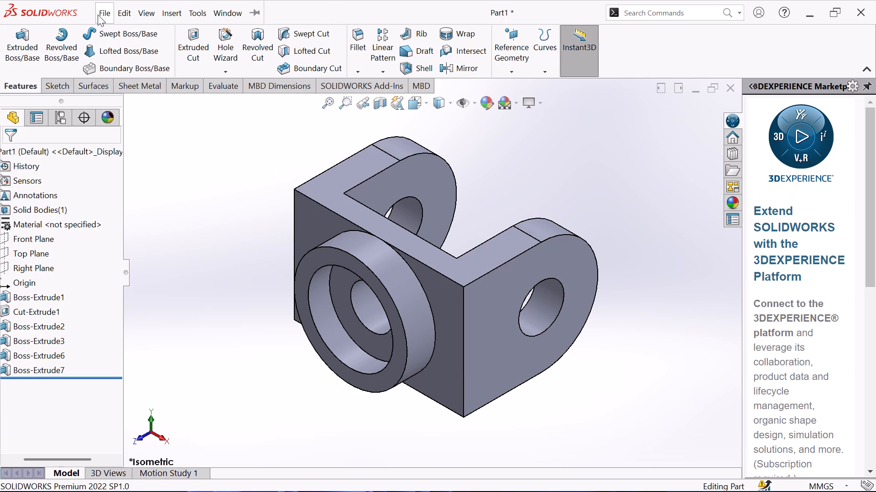
left_click(98, 15)
left_click(149, 122)
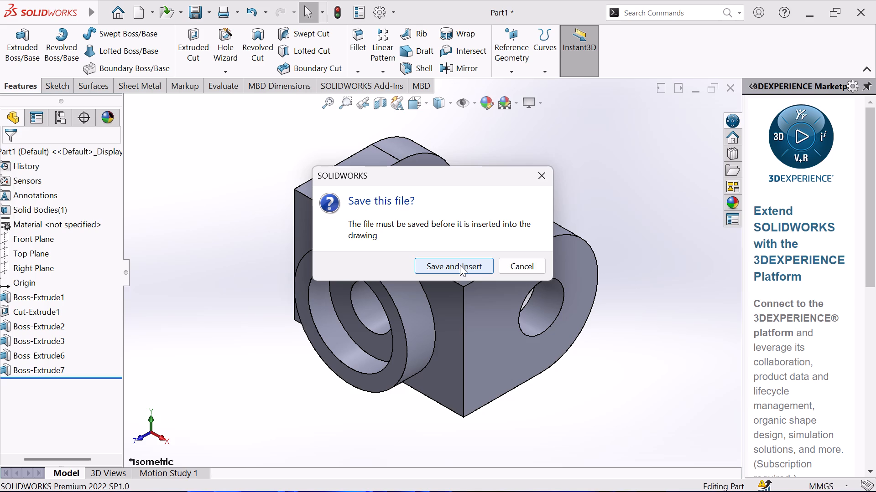
left_click(460, 265)
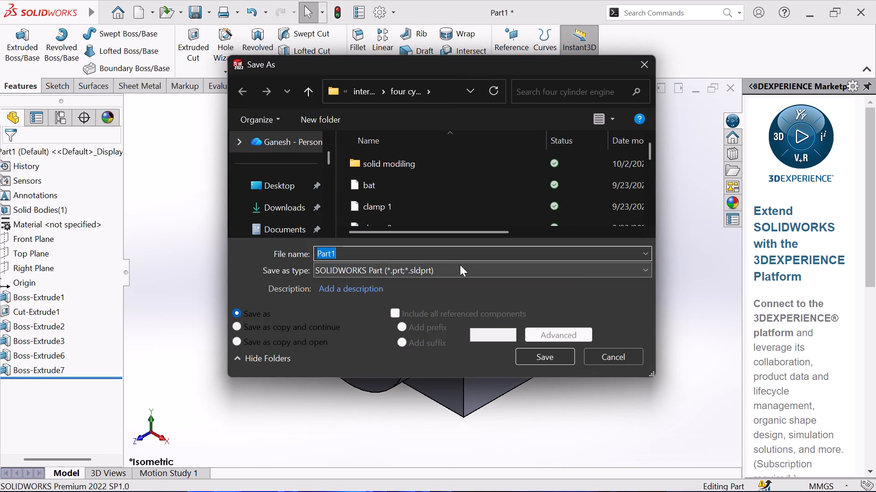
Name the part file projection 4 and choose the solid modiling folder as its save location.
left_click(406, 256)
double_click(406, 256)
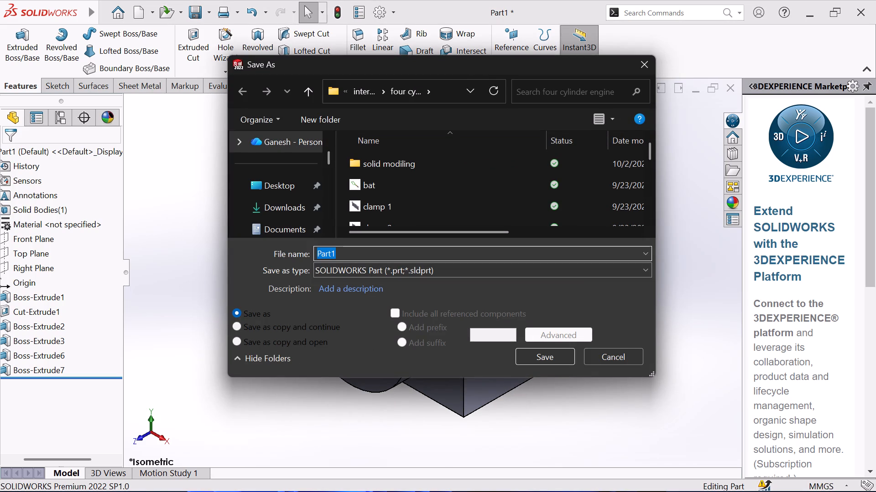
key("p")
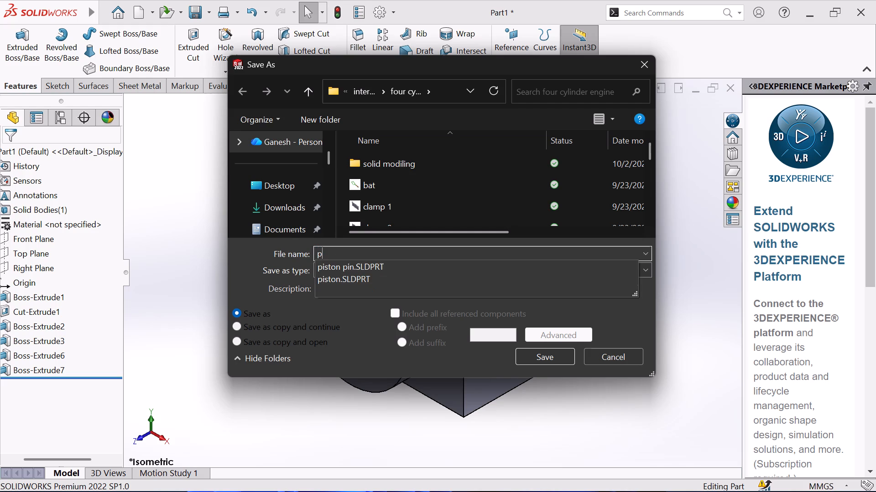
key("r")
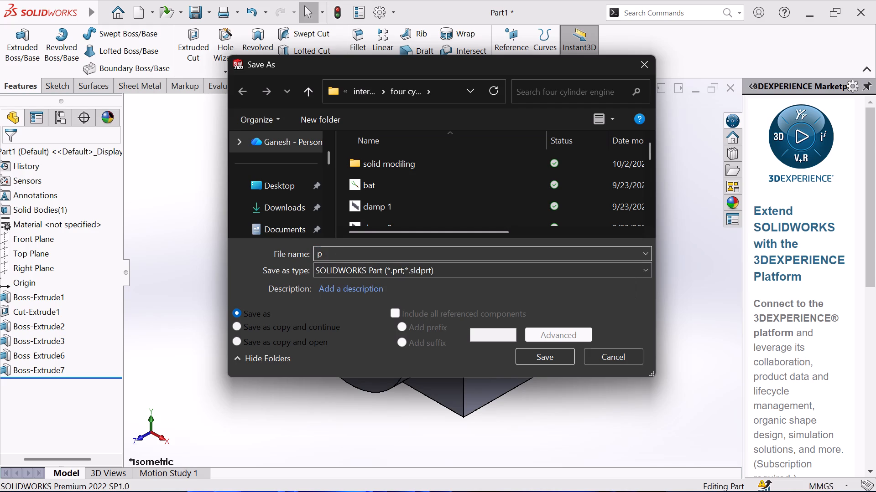
key("o")
type("je")
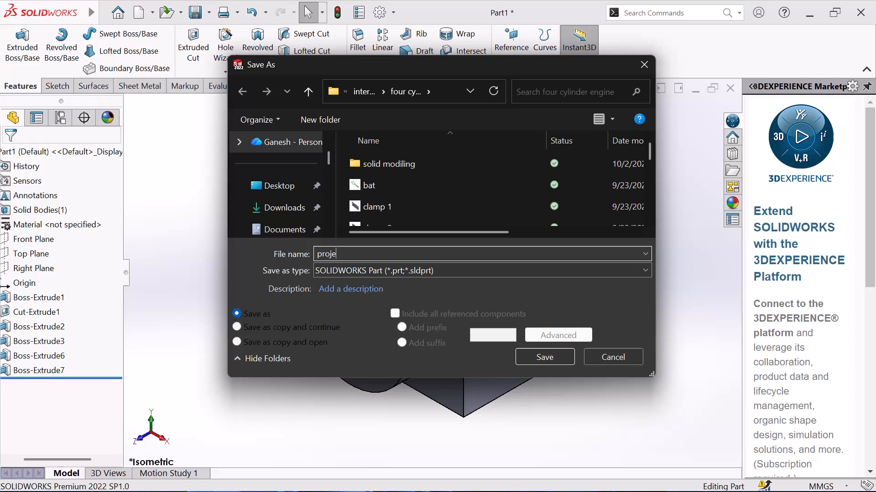
key("c")
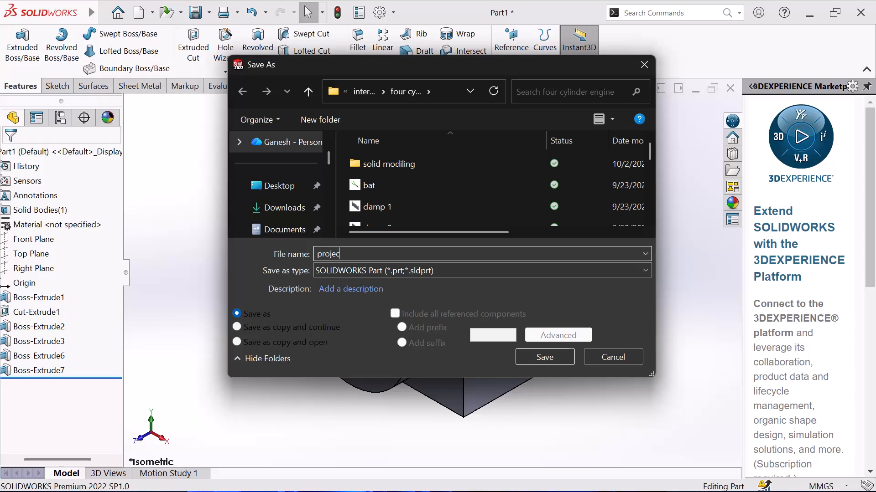
key("t")
type("ion")
key("space")
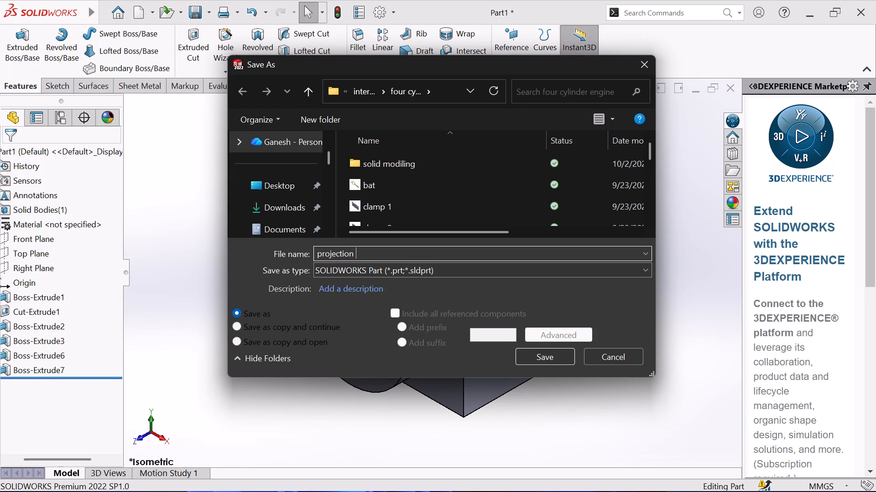
key("4")
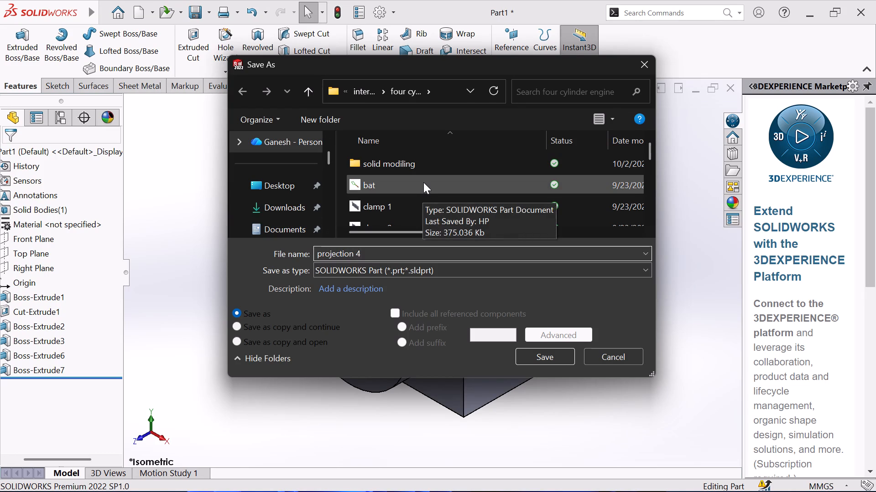
double_click(423, 170)
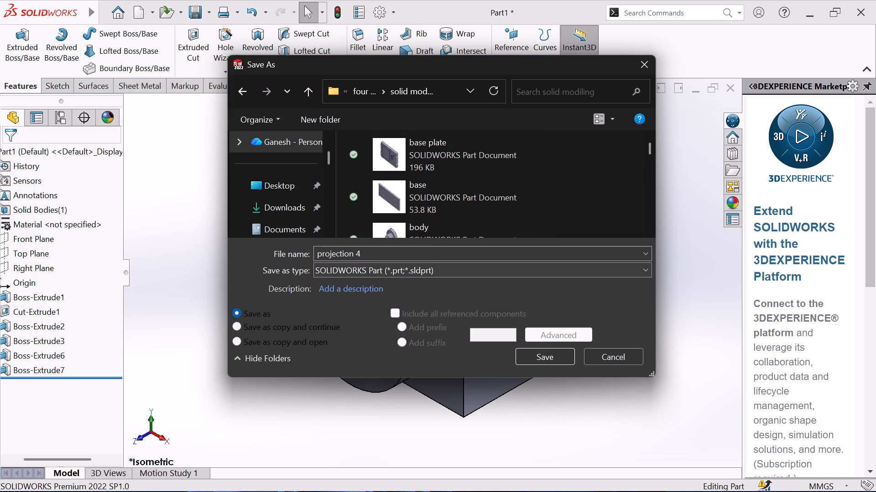
Search the solid modiling folder for files matching "project".
scroll(438, 239, "down", 1)
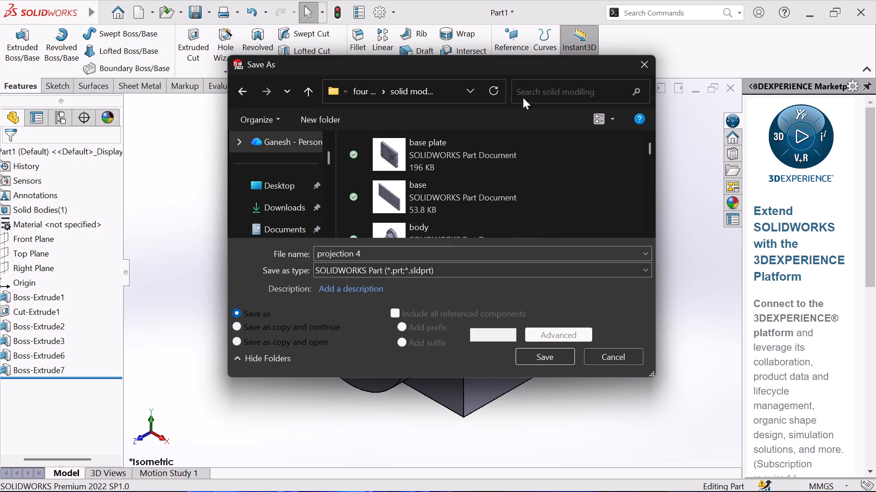
left_click(525, 92)
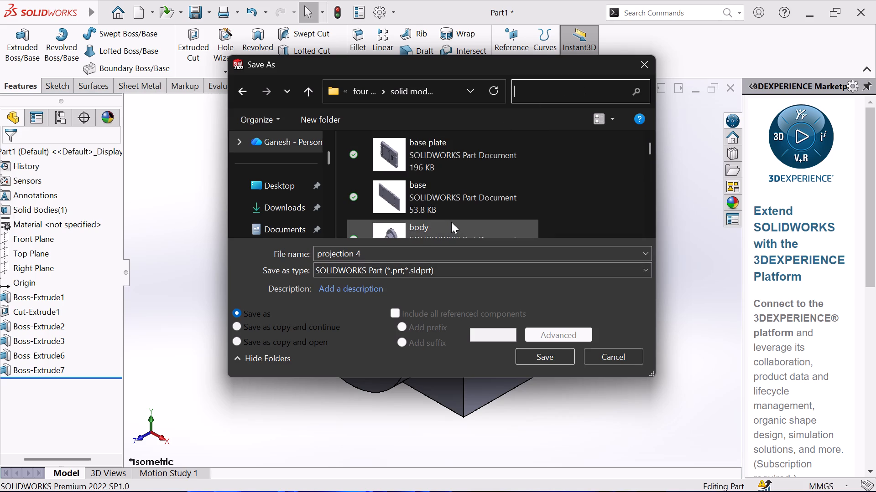
key("p")
type("roje")
type("ct")
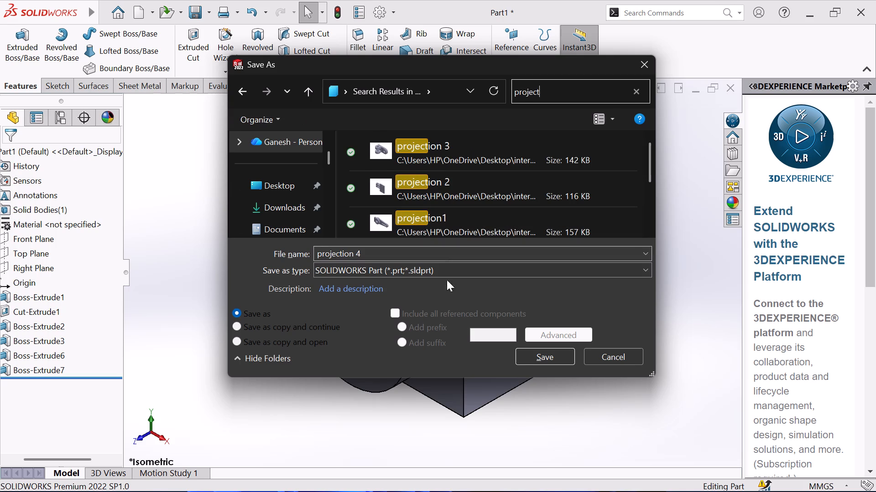
Clear the file search and save the part as projection 4 in the solid modiling folder.
left_click(544, 350)
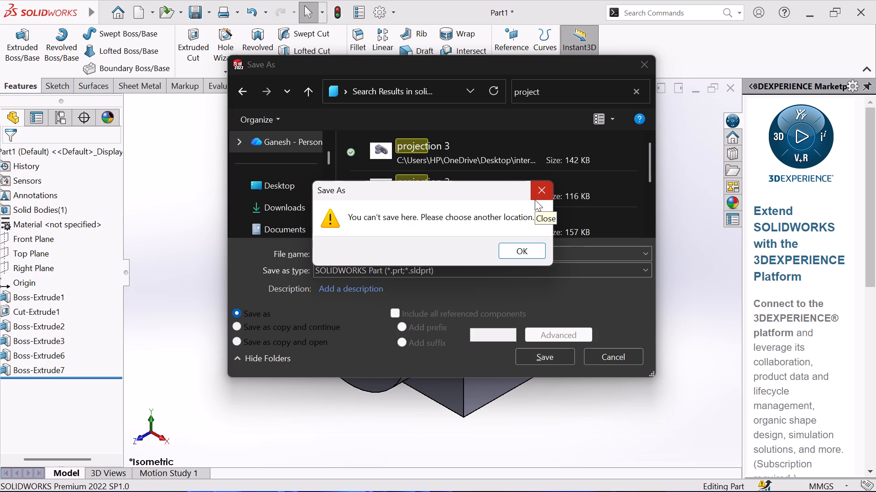
left_click(516, 255)
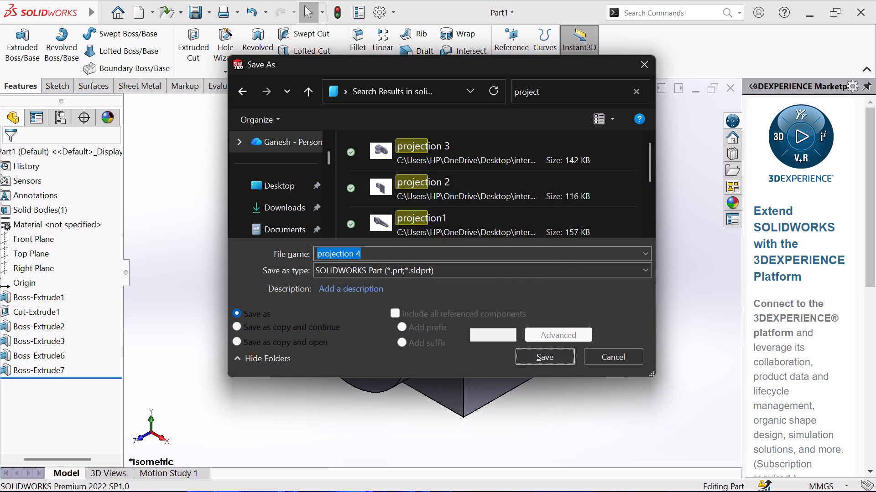
left_click(638, 91)
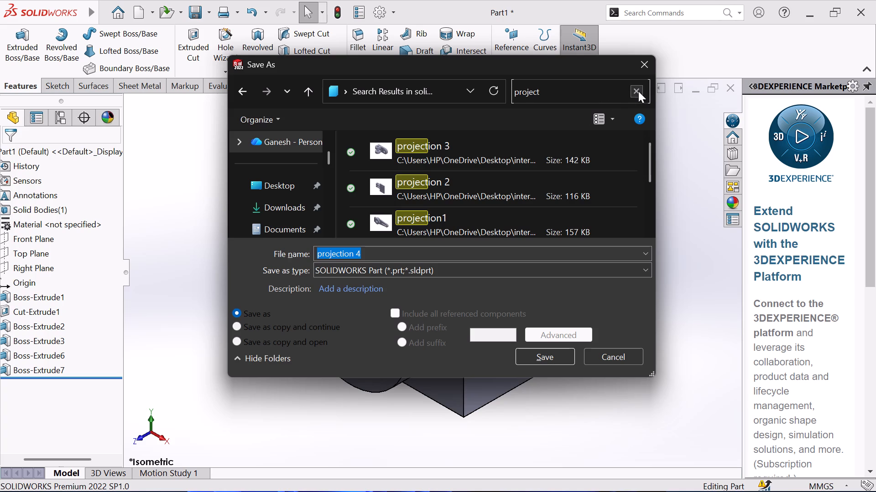
left_click(544, 353)
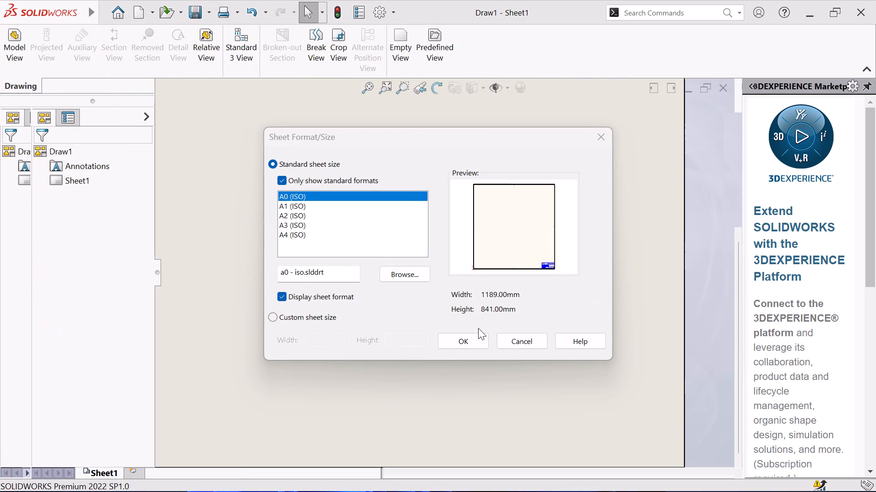
Set the drawing sheet to the standard A3 (ISO) format.
left_click(293, 221)
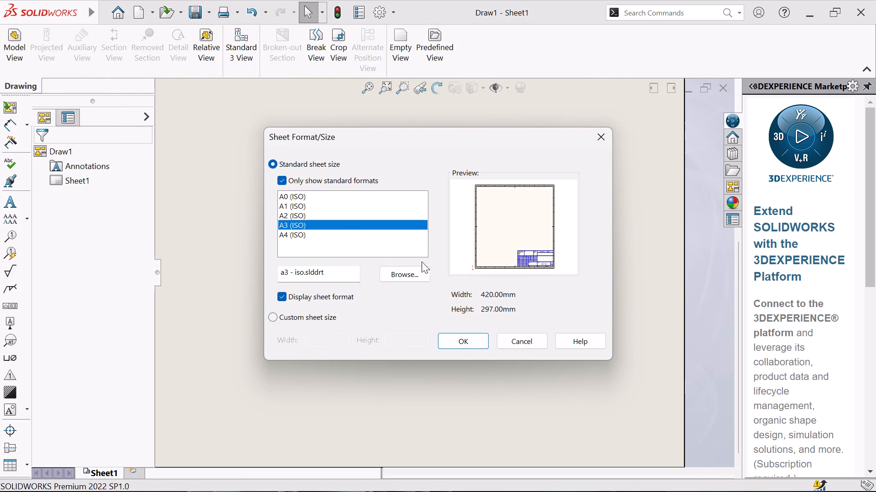
left_click(451, 336)
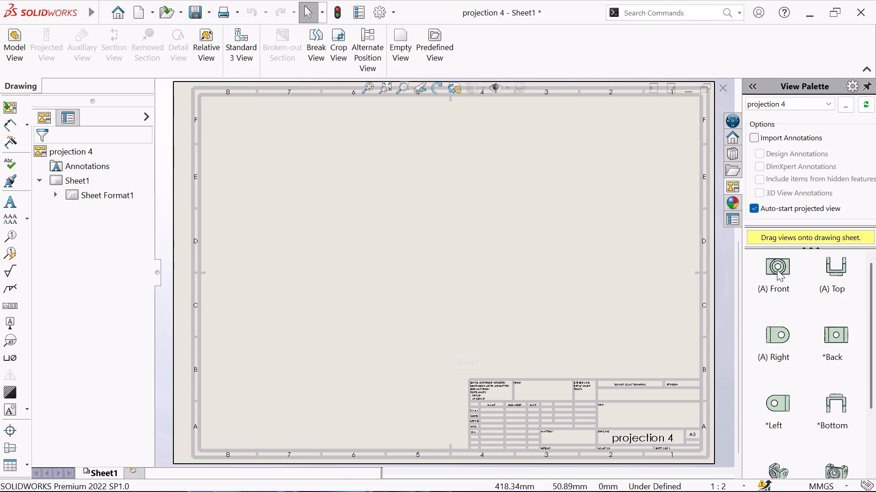
Place the front view mid-sheet with projected views below it and to its right, plus a pictorial view at its lower left.
left_click_drag(777, 270, 446, 267)
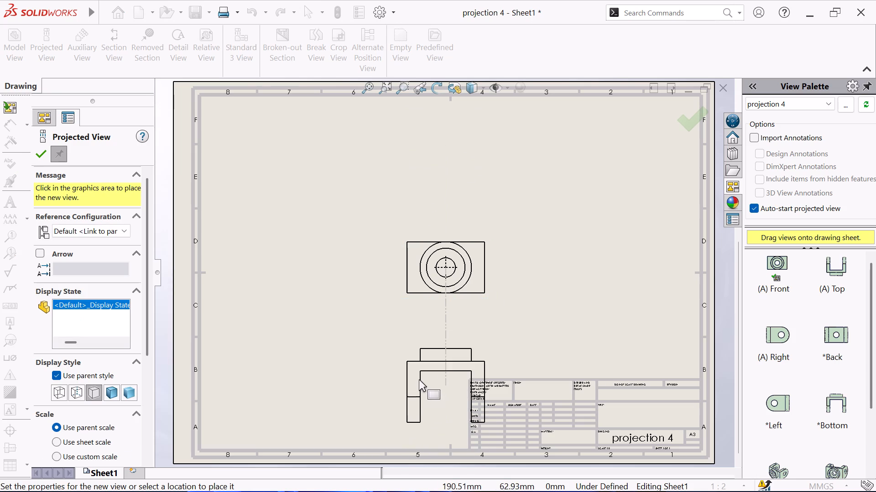
left_click(419, 390)
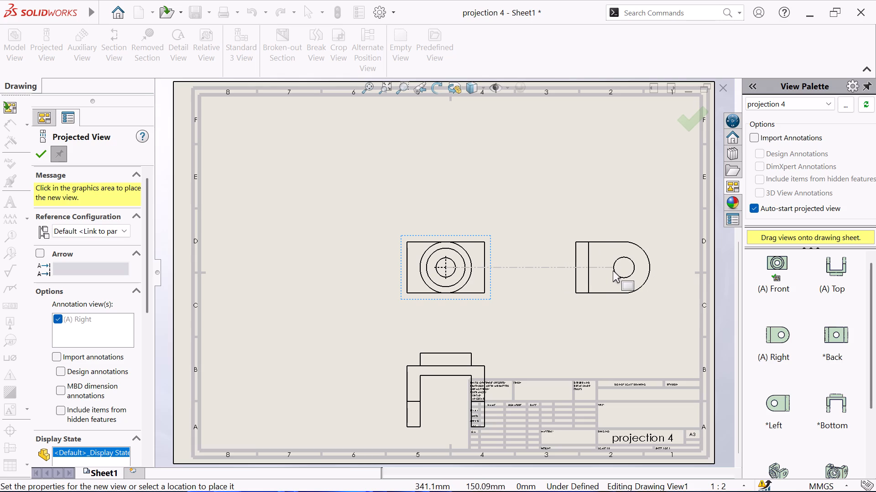
left_click(613, 271)
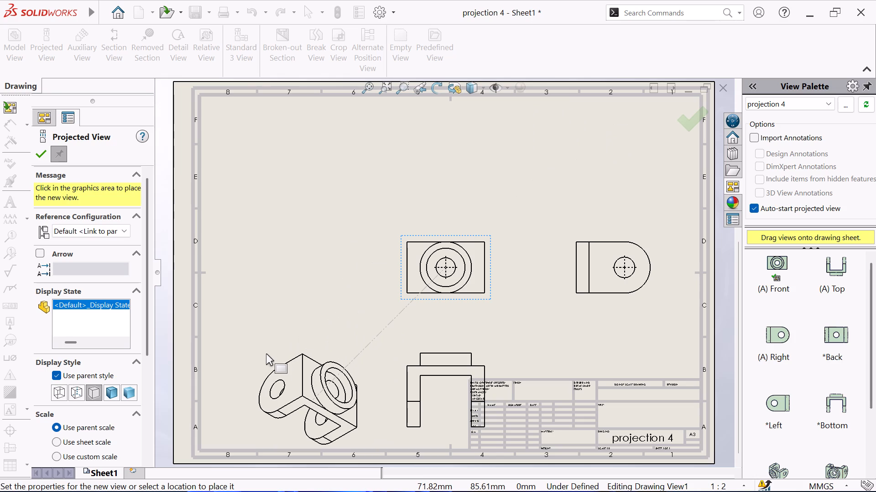
left_click(266, 354)
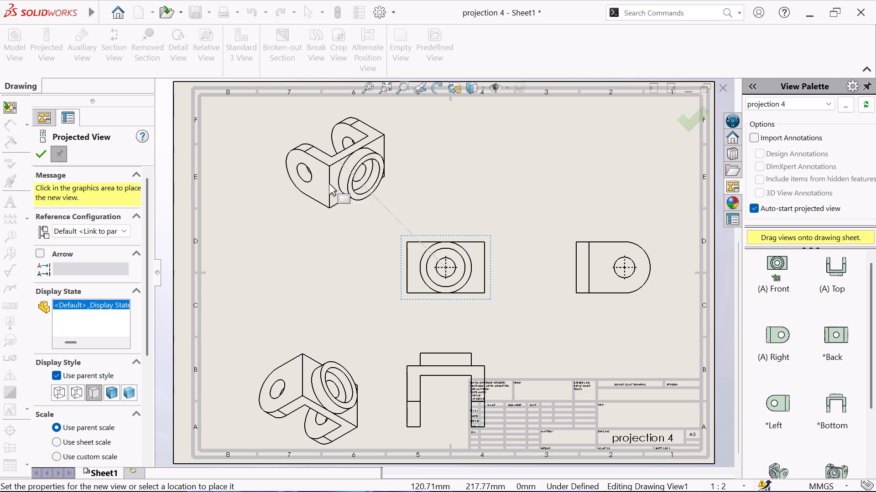
left_click(36, 154)
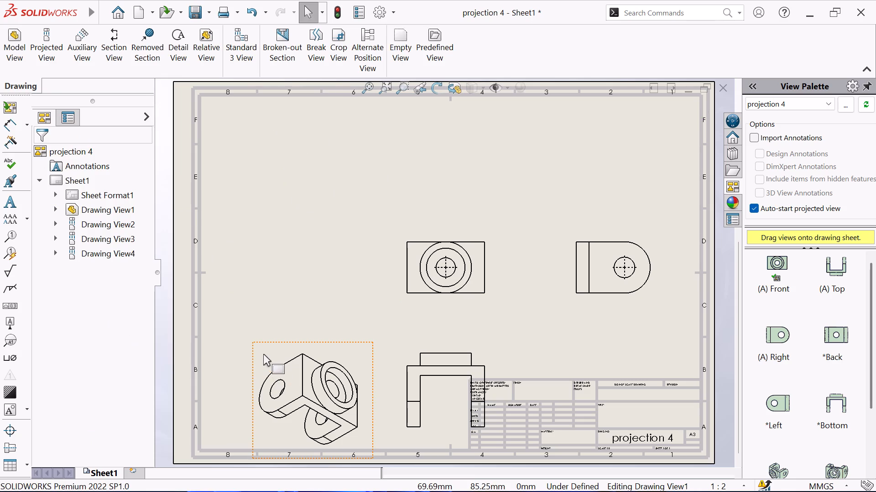
Move the pictorial view up and away from the projected view beside it and display it shaded with edges.
left_click_drag(263, 353, 246, 333)
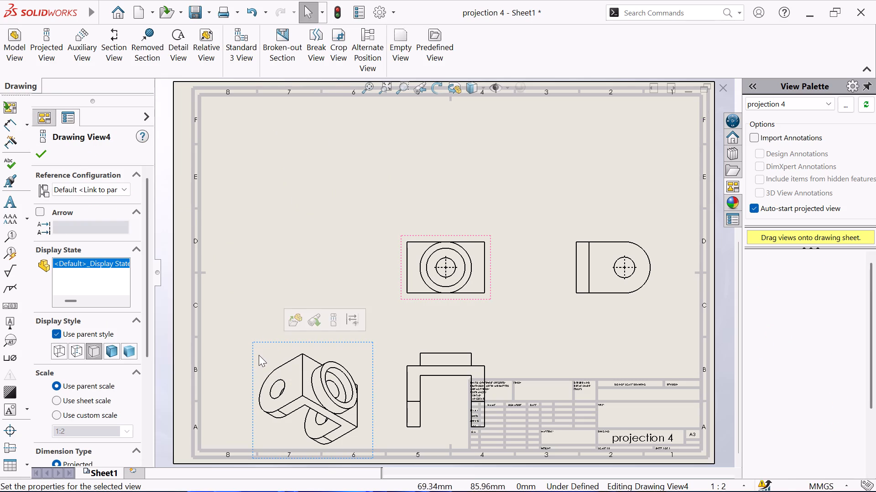
left_click_drag(254, 361, 223, 339)
left_click(111, 353)
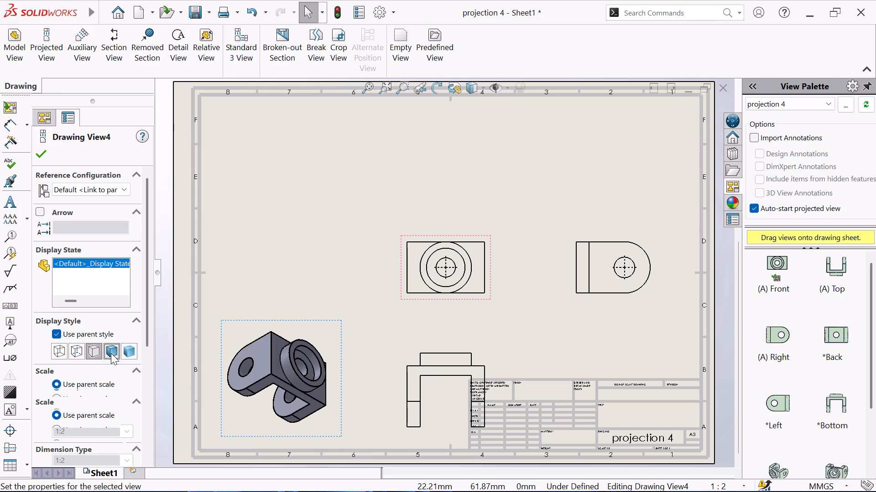
Move the front view and its aligned side view up the sheet, and raise the lower projected view clear of the title block.
left_click_drag(437, 230, 423, 158)
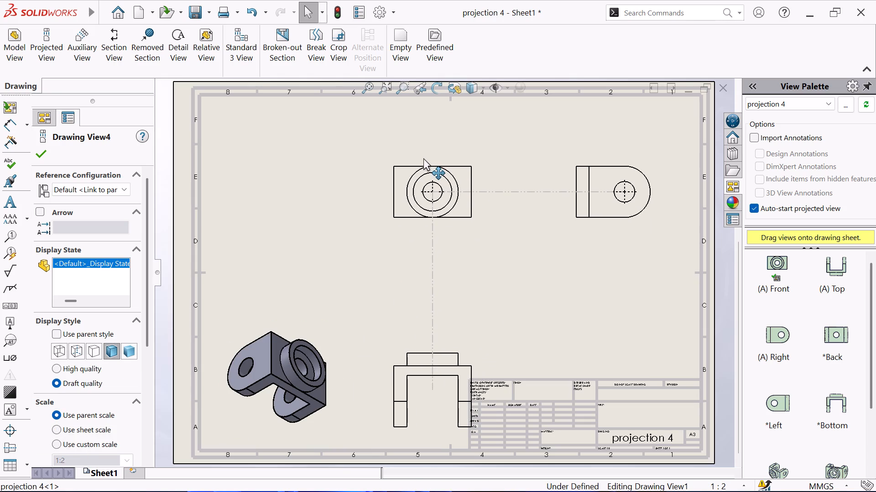
left_click_drag(423, 158, 424, 174)
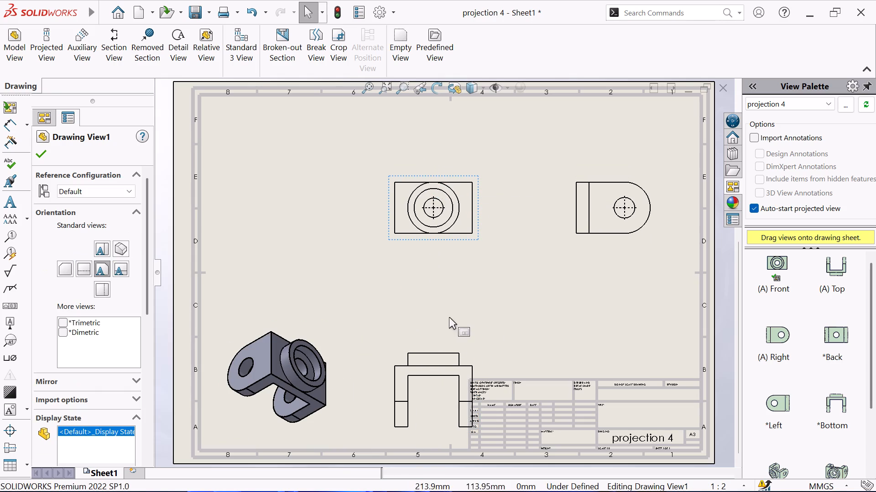
left_click_drag(438, 343, 436, 296)
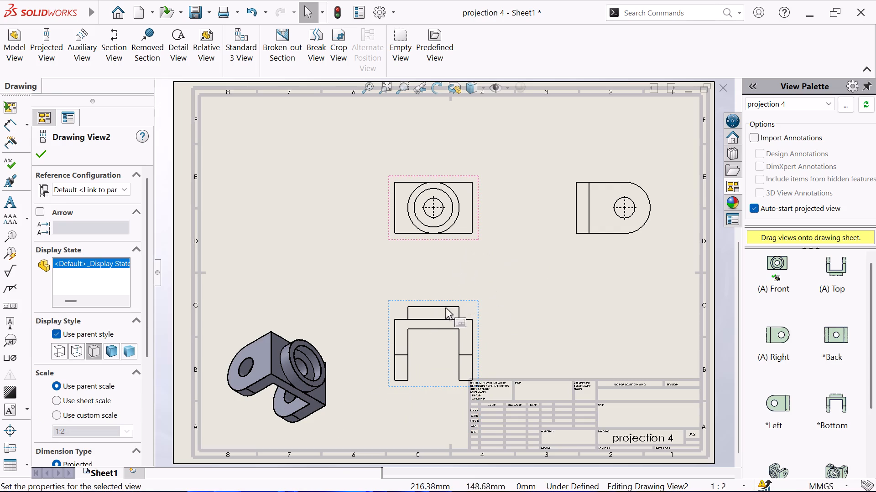
Display the projected view below the front view with hidden lines visible.
left_click(78, 350)
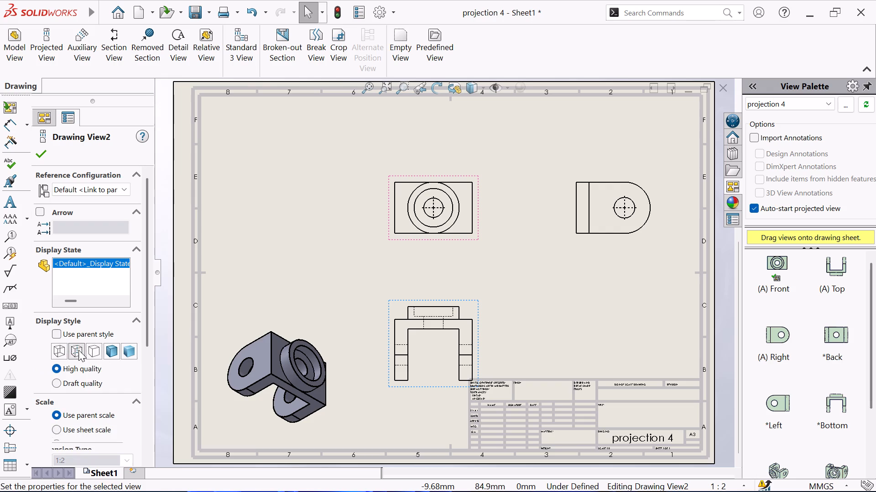
Display the front view with hidden lines visible, including the side view that follows its style.
left_click(468, 207)
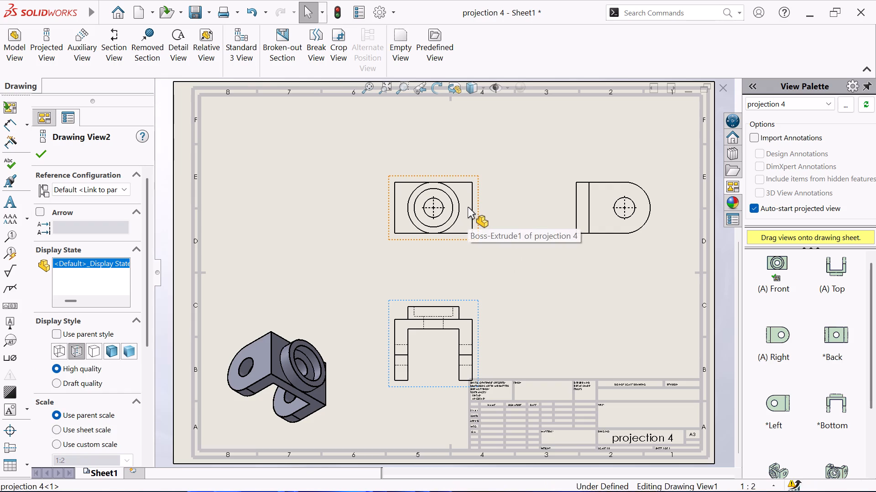
left_click(476, 236)
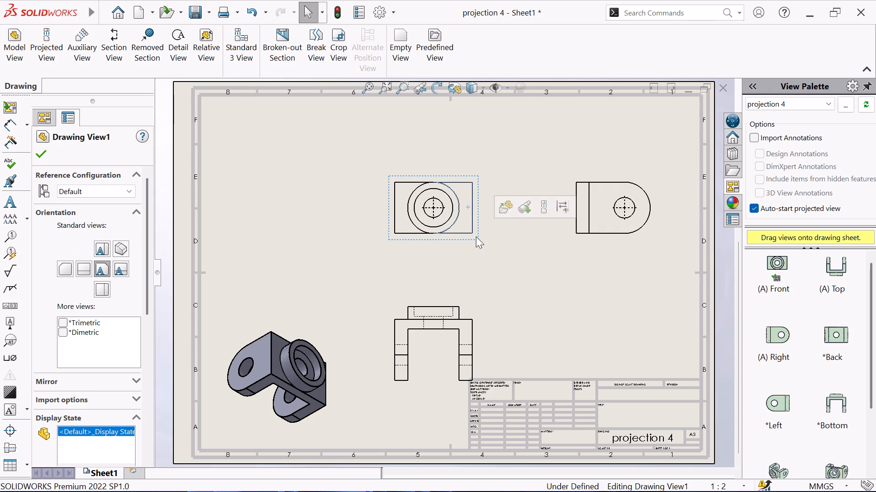
left_click(410, 254)
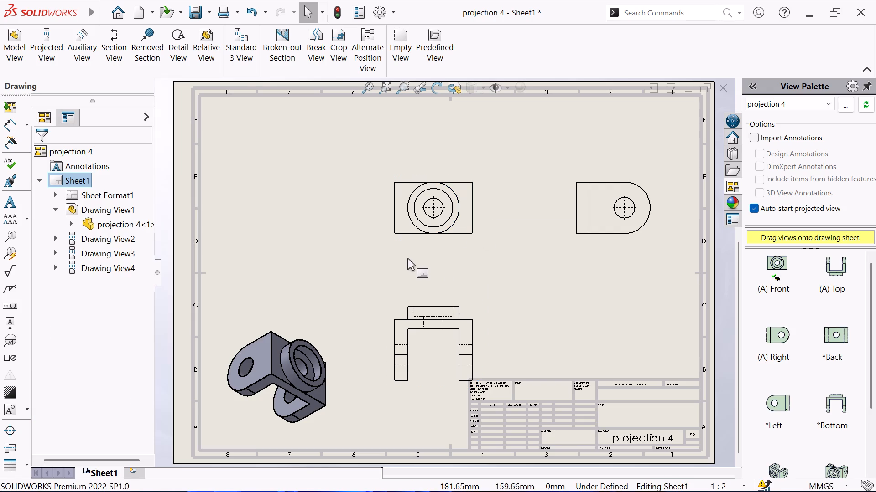
left_click(390, 219)
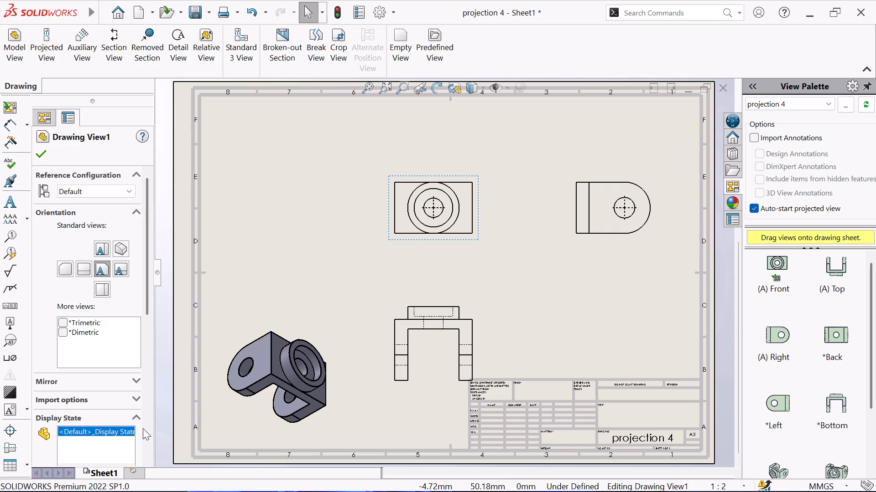
scroll(97, 431, "down", 2)
scroll(117, 347, "down", 1)
scroll(117, 347, "up", 2)
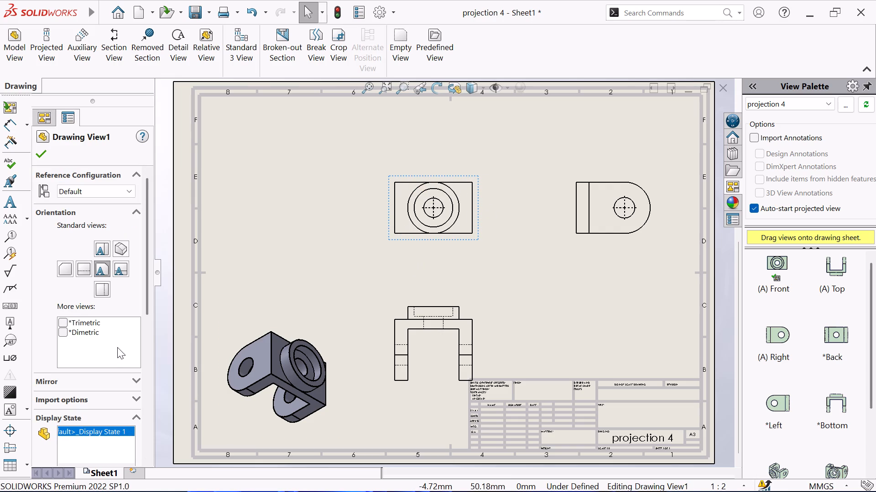
scroll(115, 356, "up", 2)
scroll(109, 392, "down", 2)
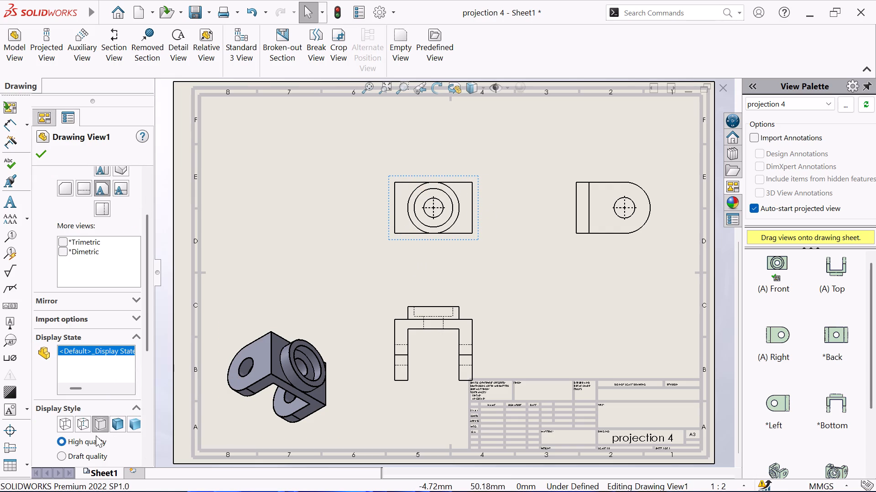
left_click(85, 428)
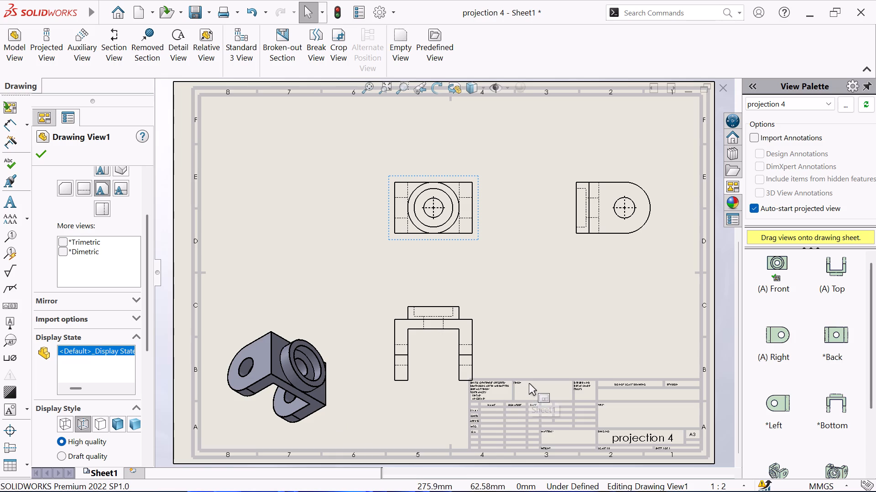
left_click(39, 154)
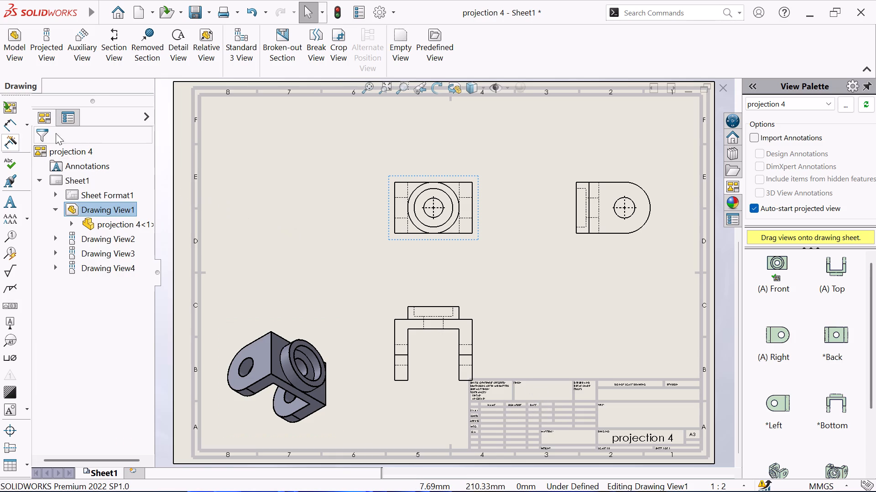
Dimension the ring boss height, its recess depth and the plate thickness beside the lower projected view.
left_click(7, 122)
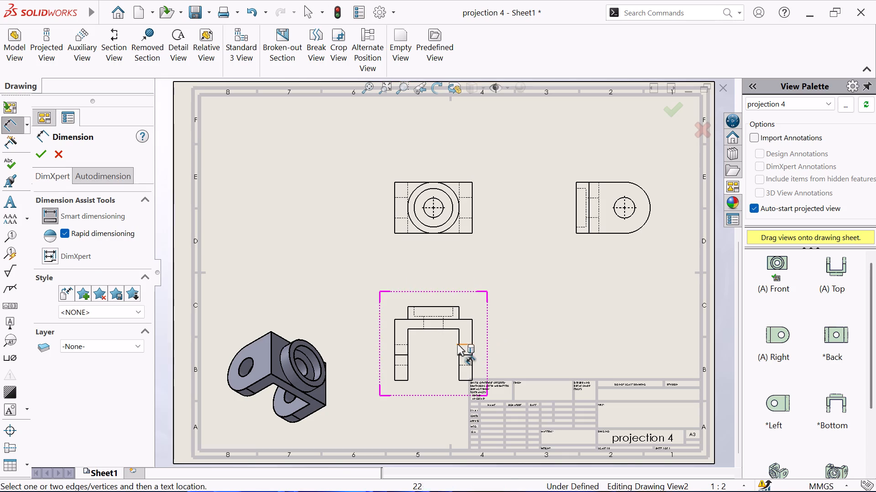
scroll(442, 343, "down", 7)
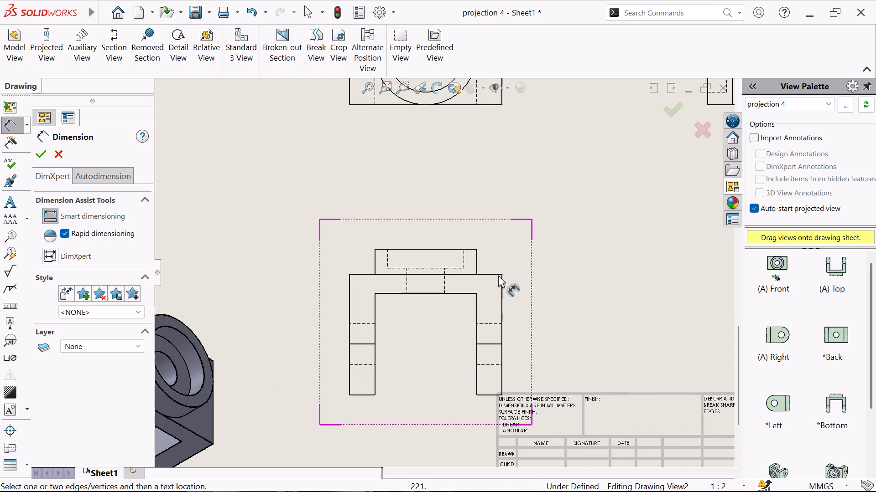
left_click(481, 251)
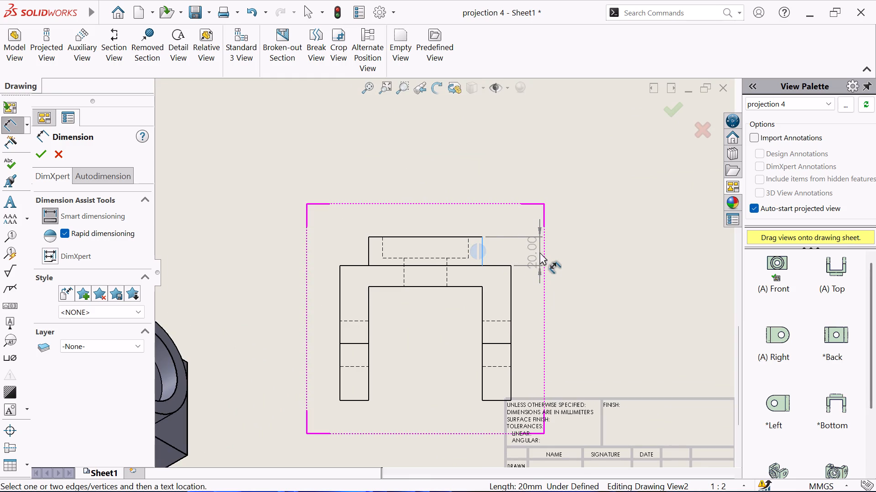
left_click(540, 252)
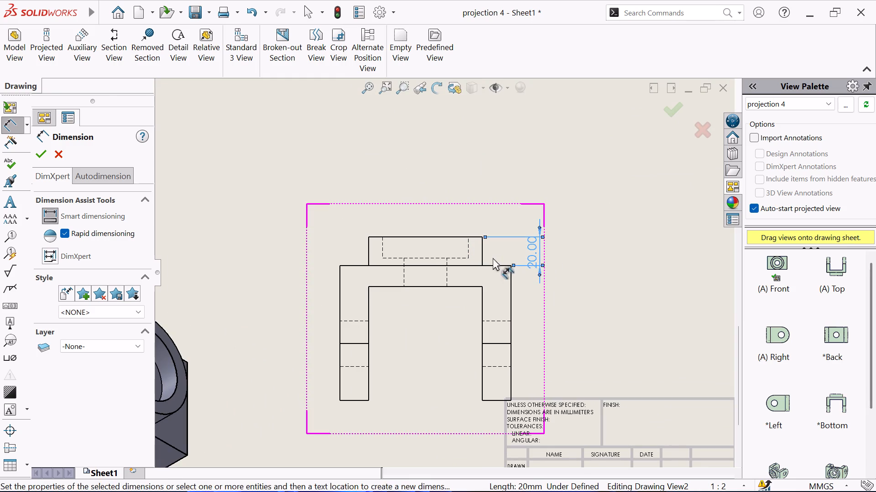
left_click(382, 247)
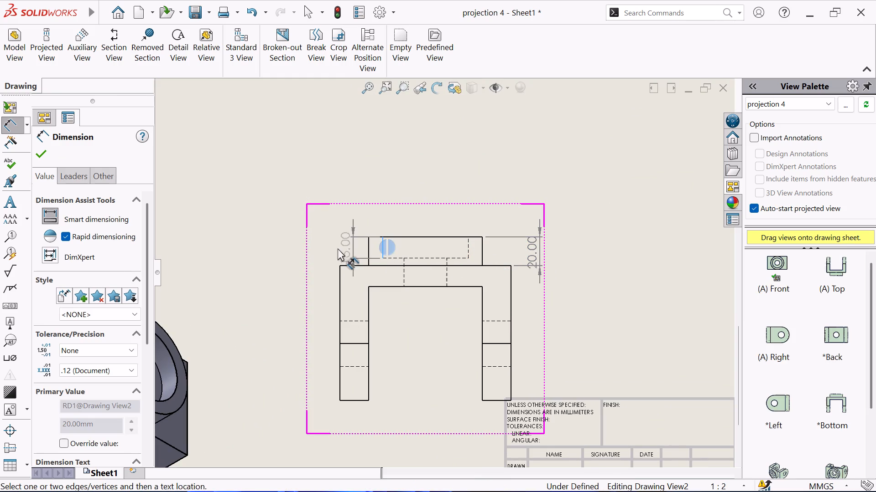
left_click(327, 245)
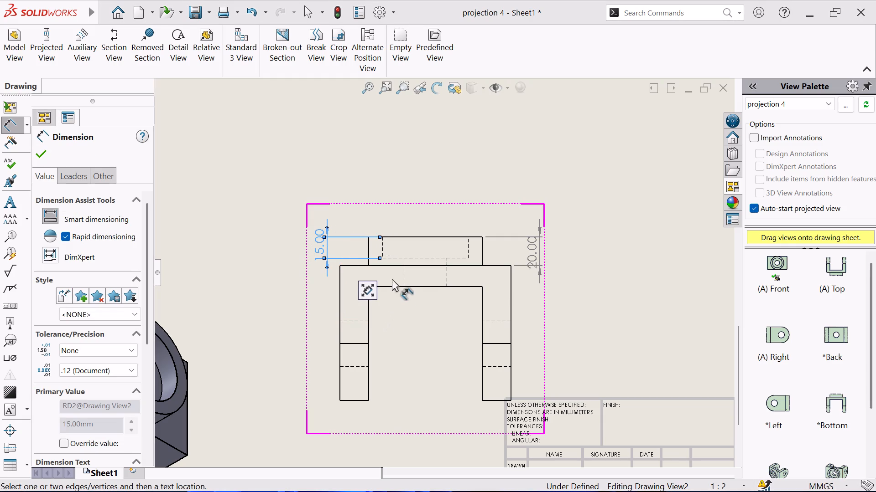
left_click(395, 265)
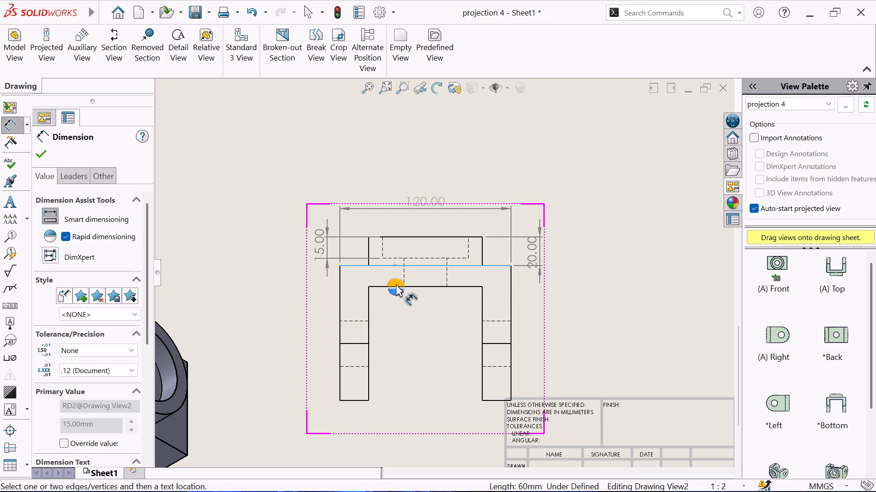
left_click(374, 287)
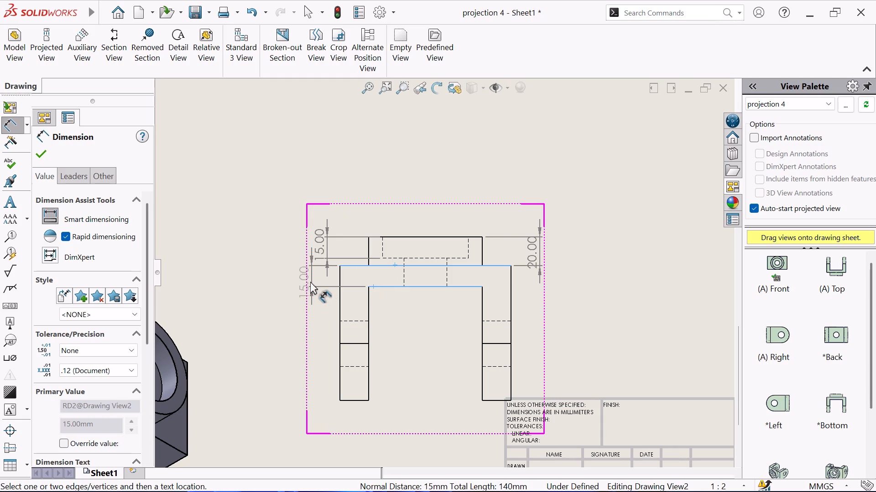
left_click(310, 276)
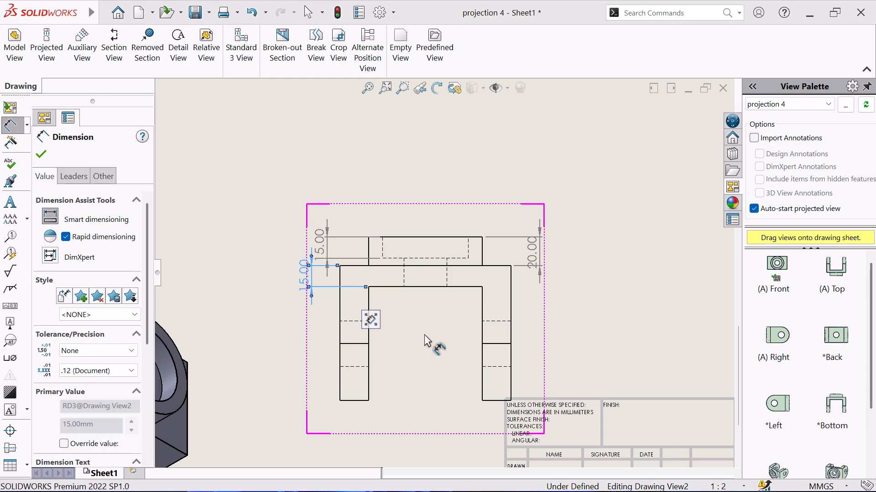
Dimension the thickness of both lugs and the gap between them at the bottom of the lower projected view.
left_click(368, 389)
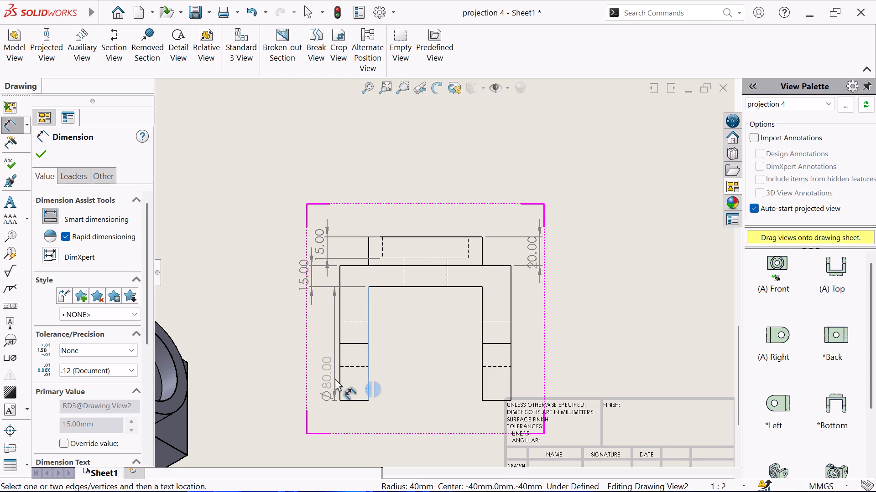
left_click(339, 374)
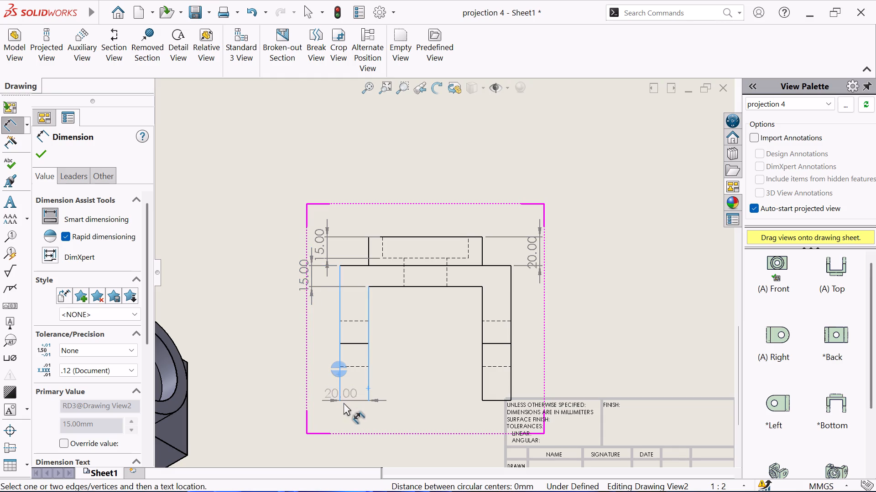
left_click(357, 431)
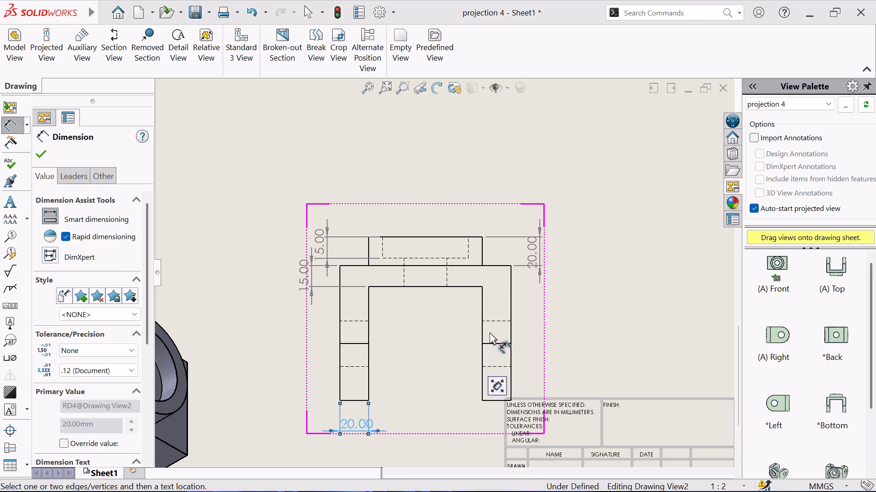
left_click(483, 309)
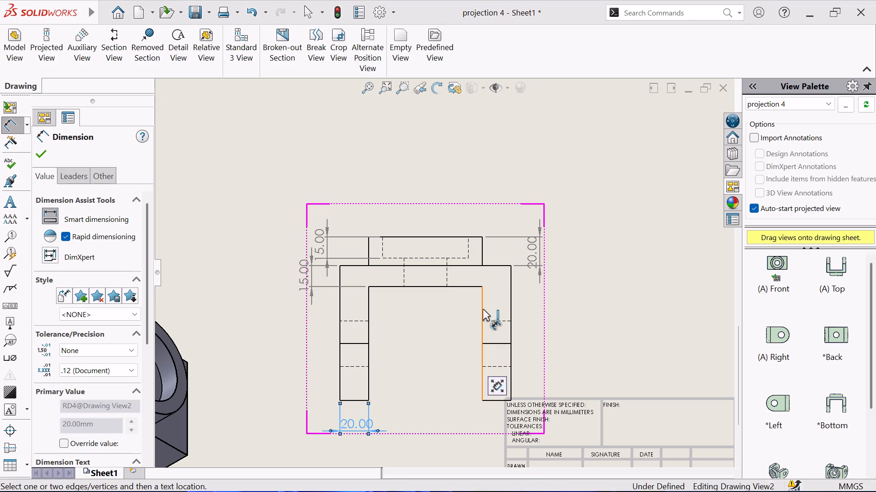
left_click(369, 324)
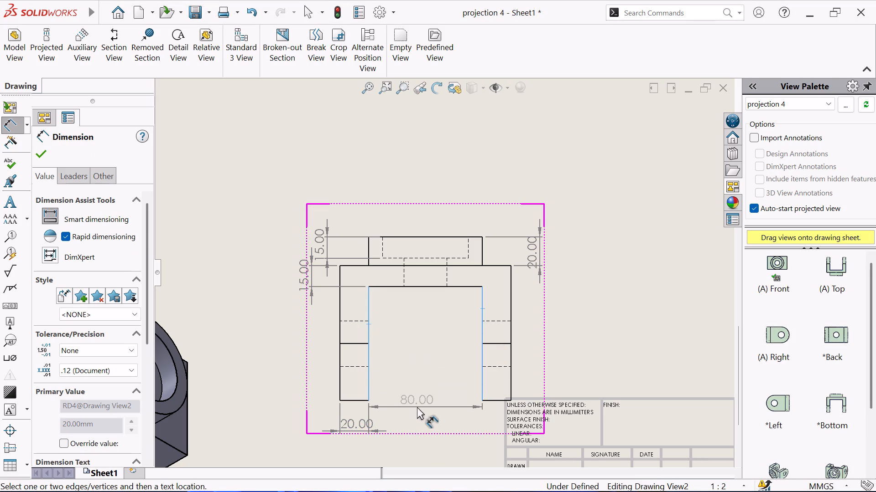
left_click(417, 400)
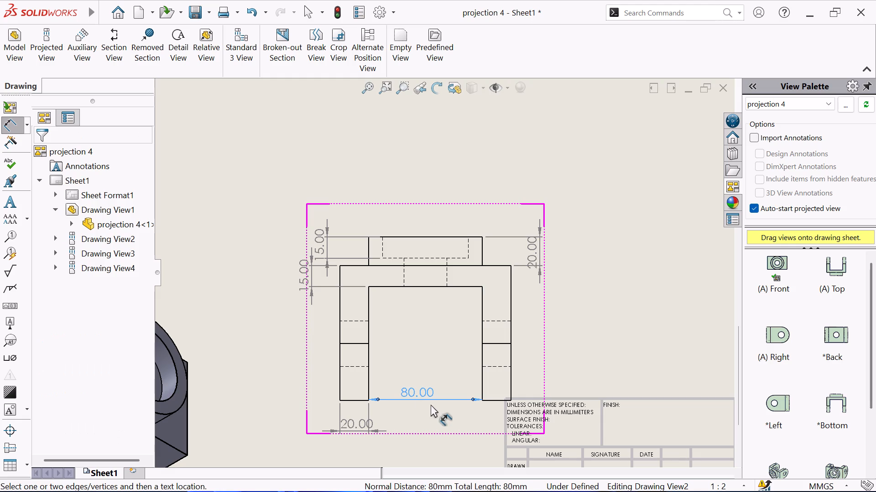
scroll(440, 403, "up", 2)
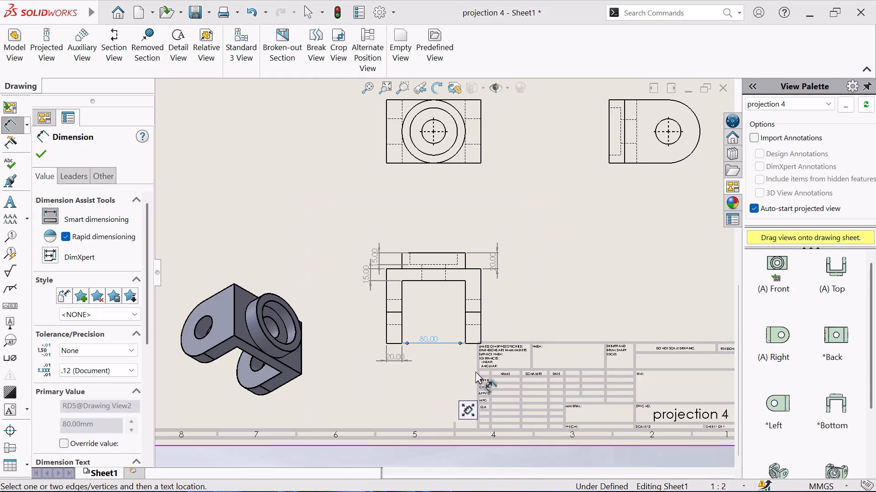
scroll(481, 355, "down", 5)
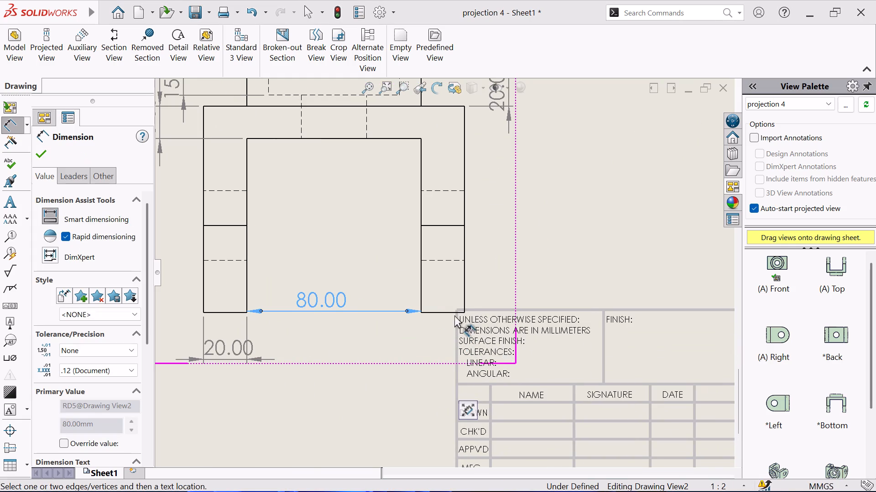
left_click(421, 282)
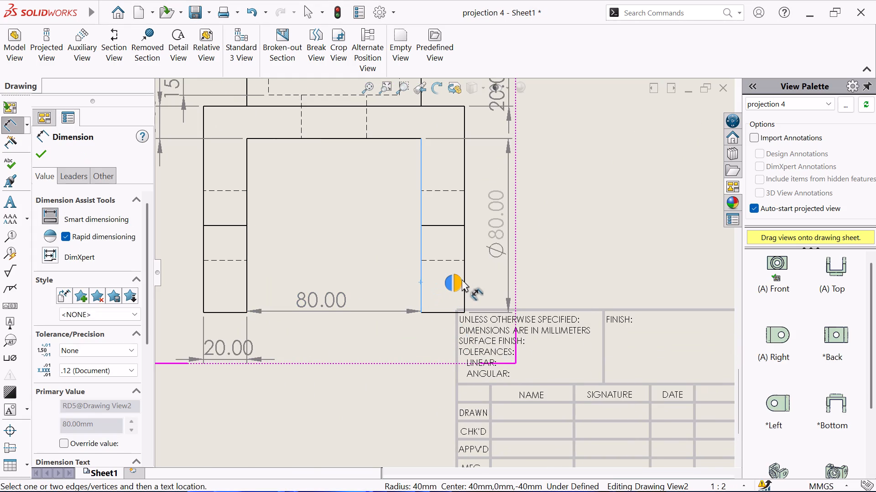
left_click(464, 276)
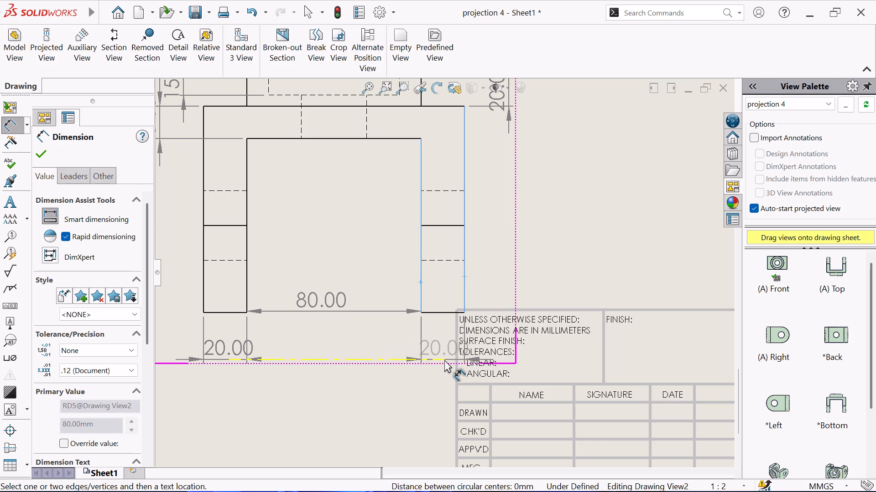
left_click(444, 360)
Dimension the ring boss height above the side view, between the boss face and the plate face.
scroll(378, 262, "up", 2)
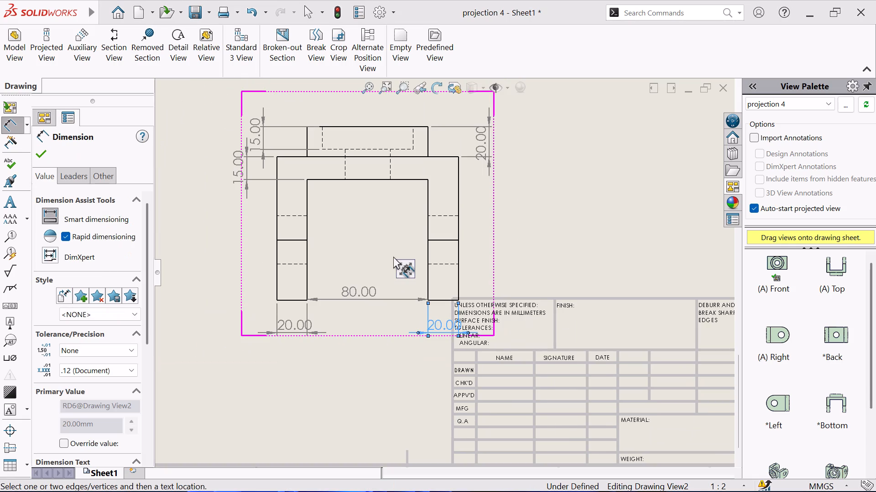
scroll(394, 256, "up", 1)
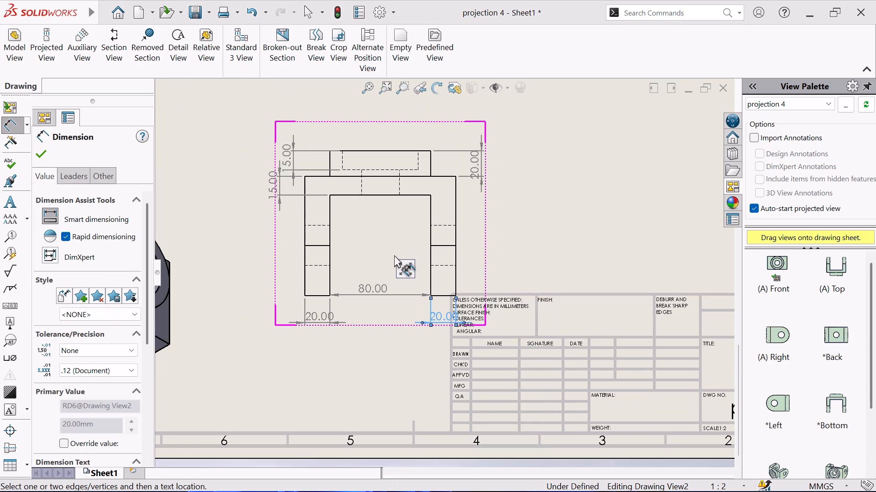
scroll(549, 227, "up", 4)
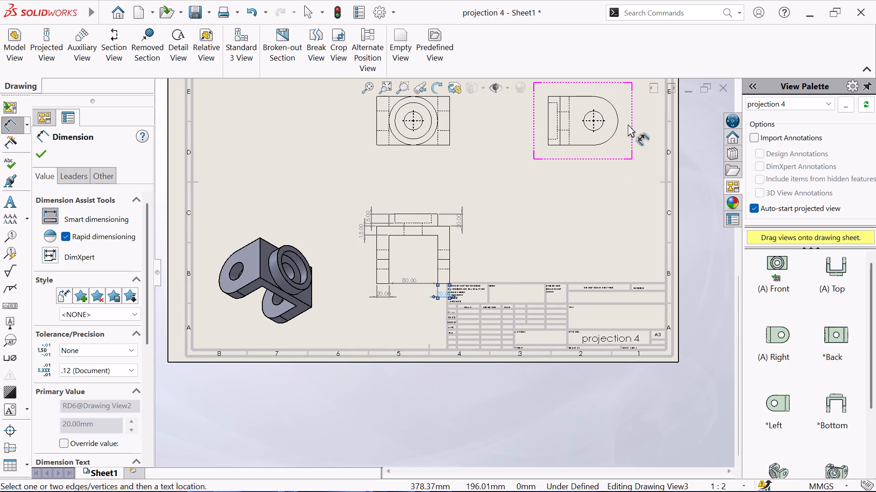
left_click(373, 89)
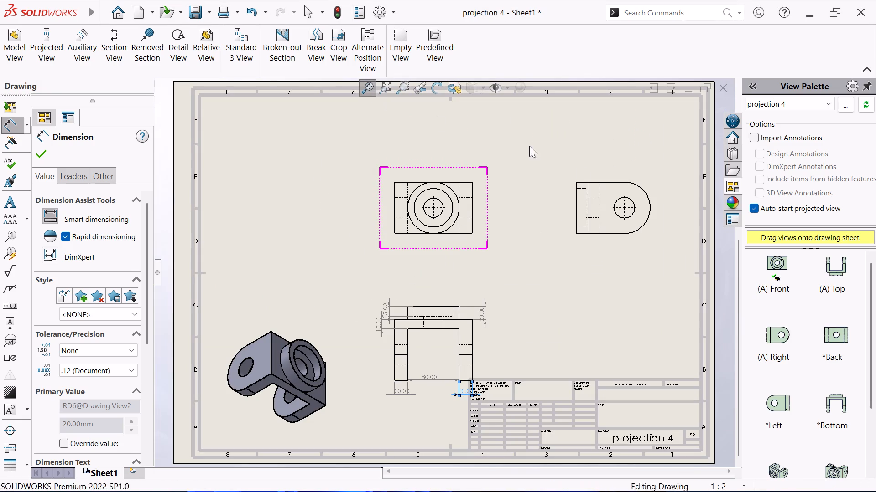
scroll(624, 200, "down", 4)
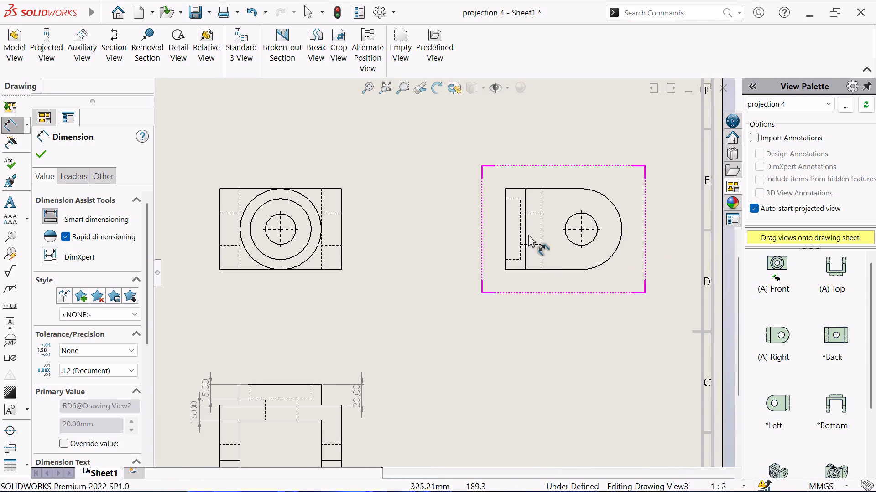
left_click(516, 190)
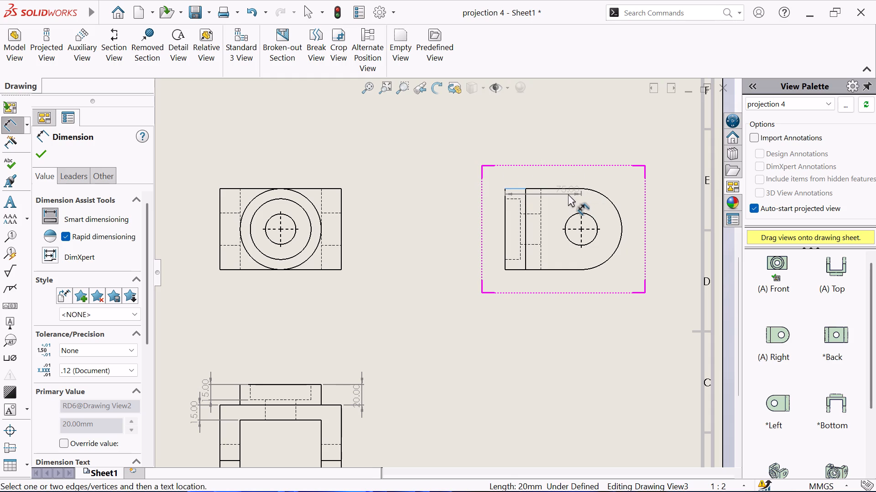
key("Escape")
left_click(527, 200)
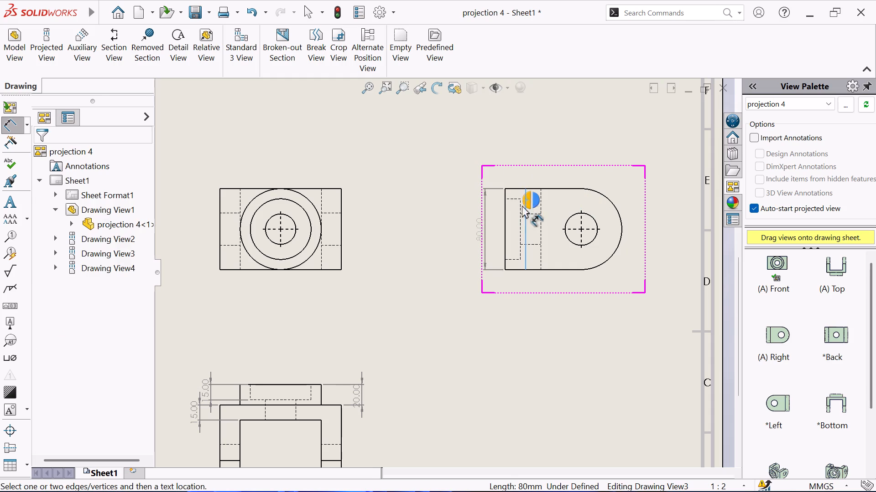
left_click(505, 190)
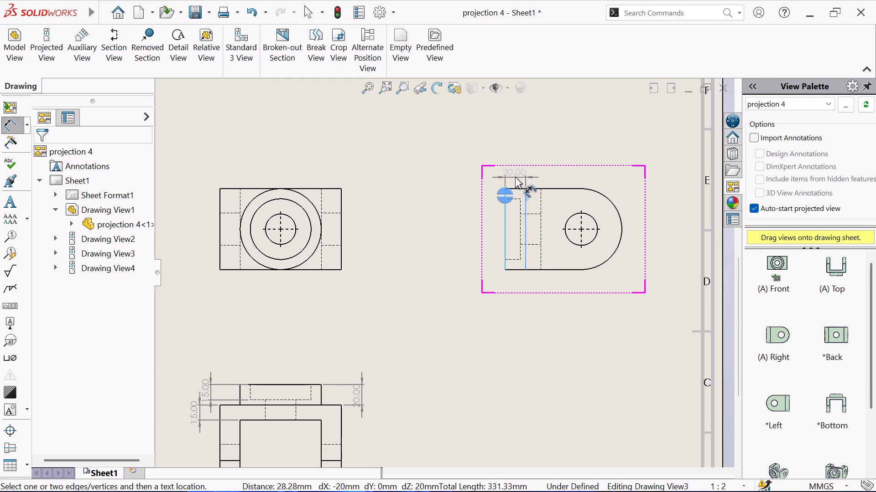
left_click(515, 176)
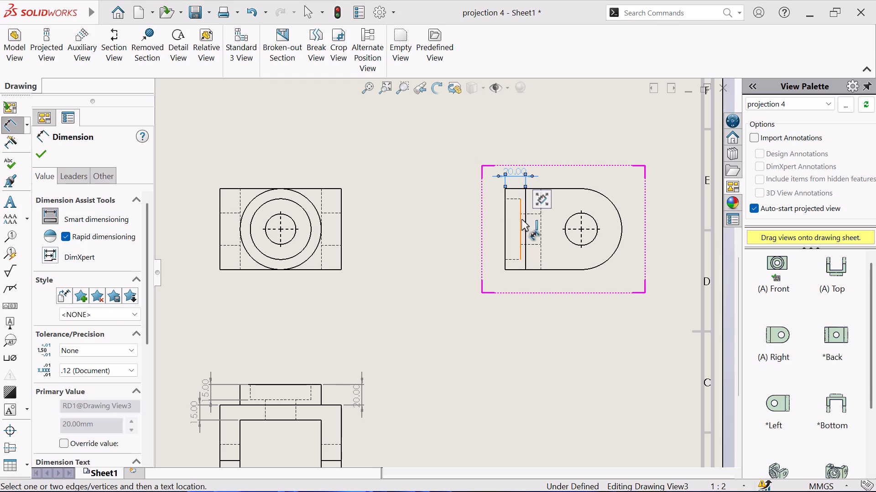
Dimension the lug hole's diameter and the lug's rounded end radius in the side view.
left_click(591, 218)
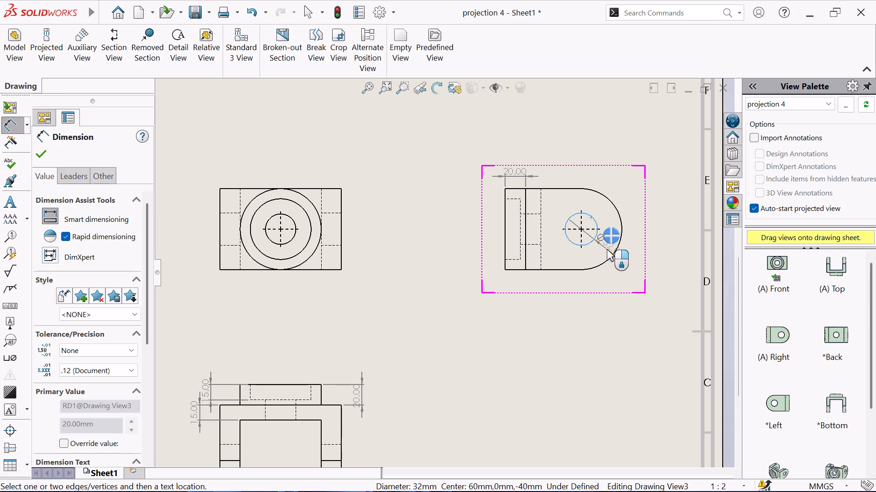
left_click(624, 277)
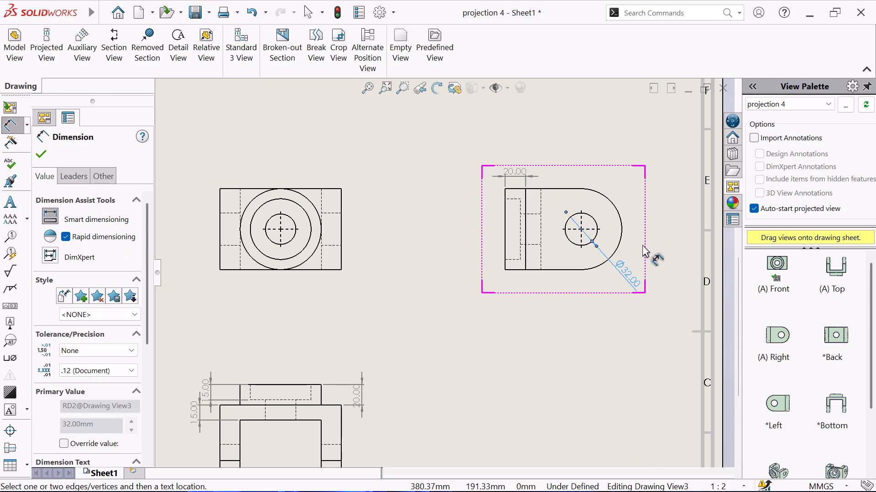
left_click(620, 215)
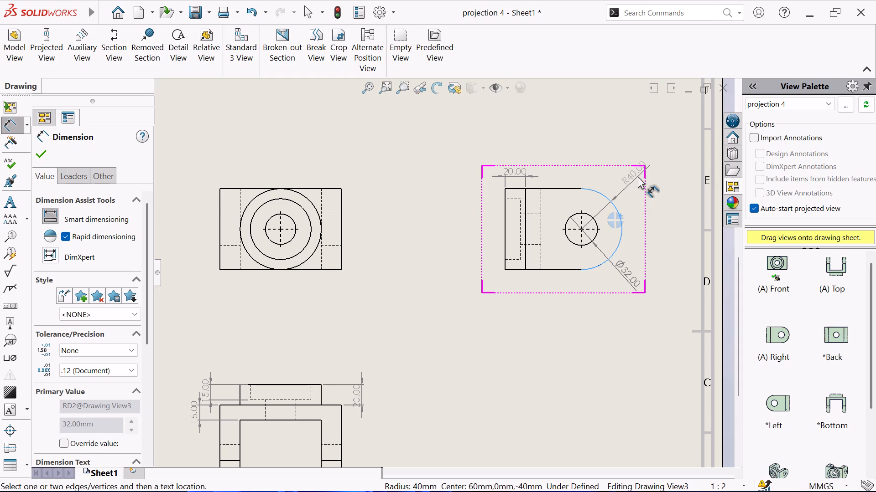
left_click(638, 176)
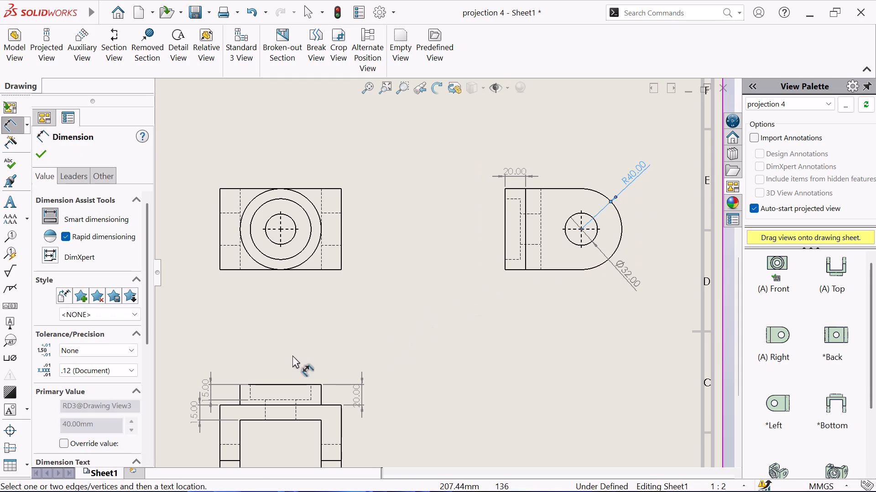
Dimension the diameters of the centre hole, the boss recess and the outer boss circle in the front view.
scroll(294, 348, "up", 2)
scroll(299, 438, "down", 2)
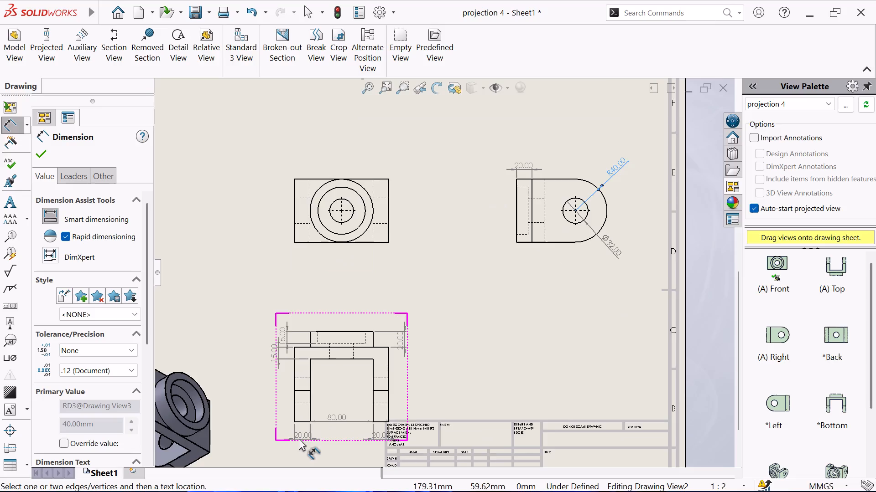
scroll(381, 219, "up", 2)
scroll(335, 179, "up", 1)
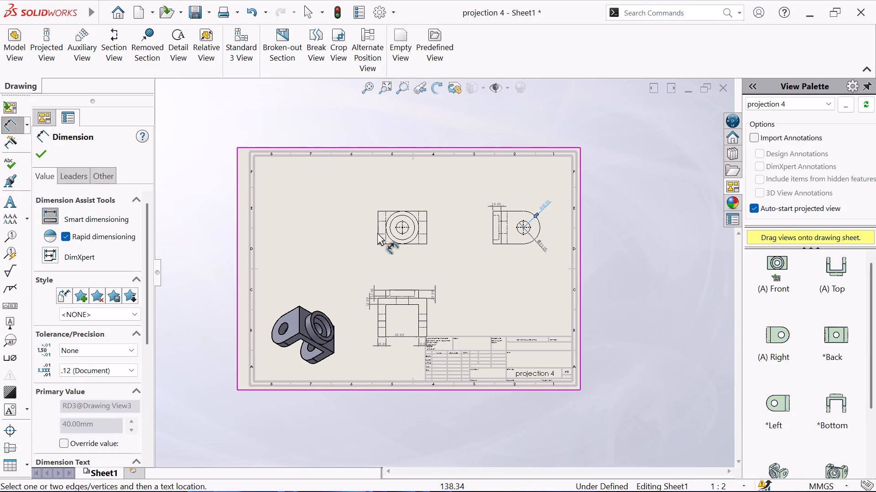
scroll(435, 268, "down", 2)
scroll(339, 213, "down", 2)
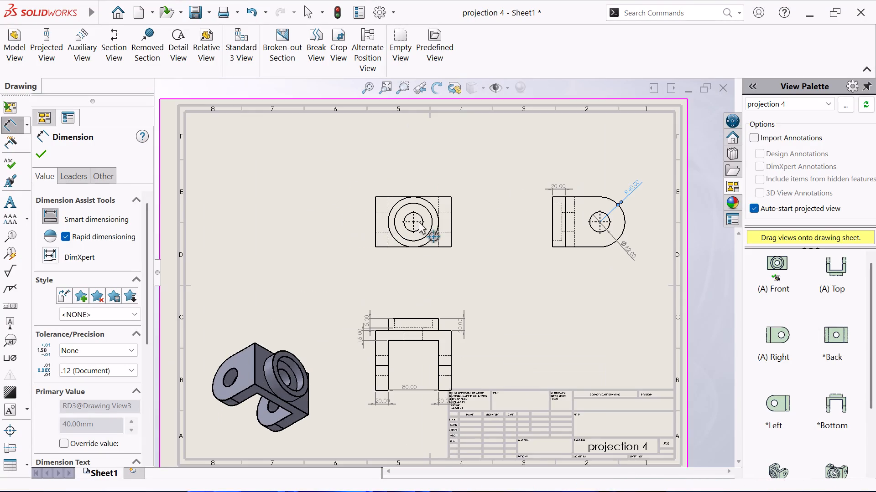
scroll(419, 221, "down", 2)
scroll(424, 271, "down", 4)
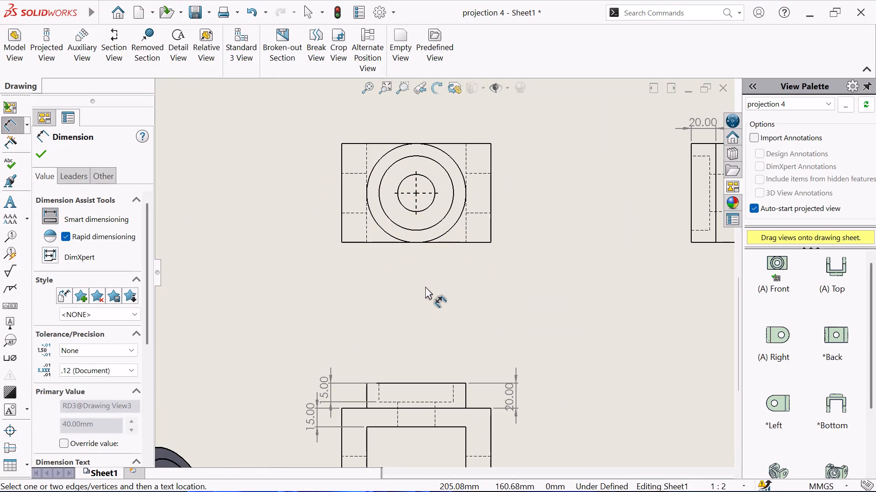
scroll(425, 287, "down", 1)
left_click(435, 170)
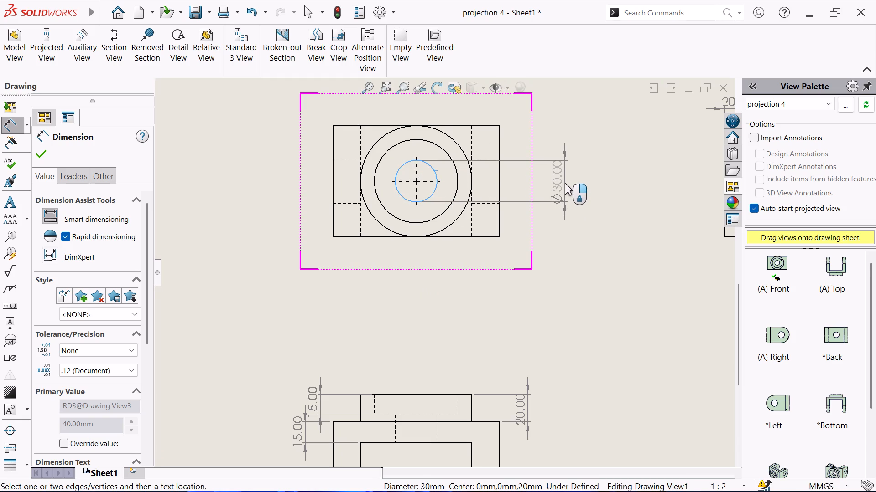
left_click(565, 183)
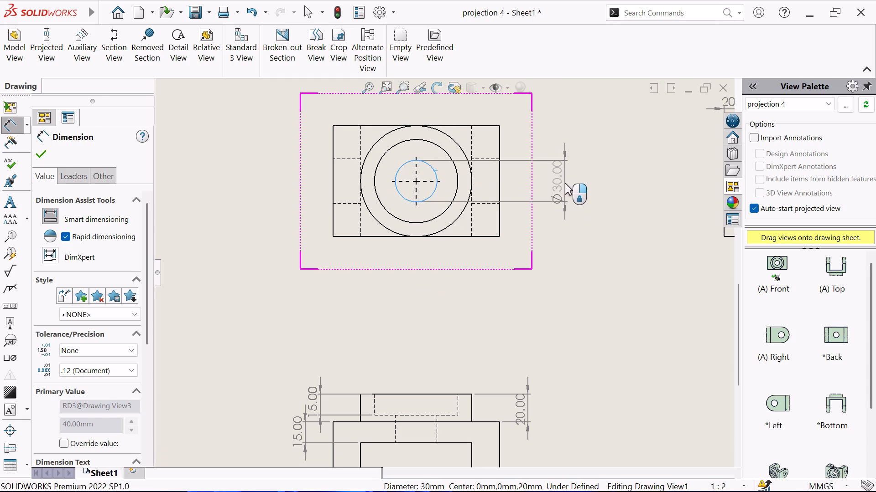
left_click(442, 215)
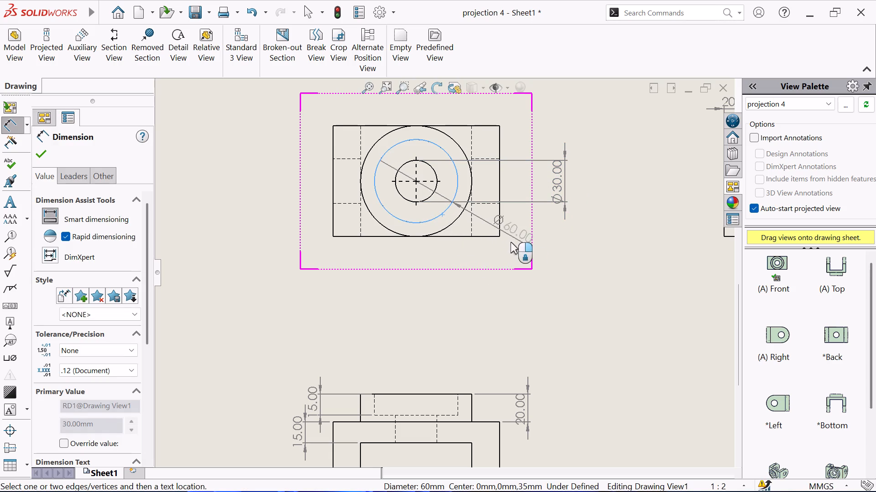
left_click(565, 252)
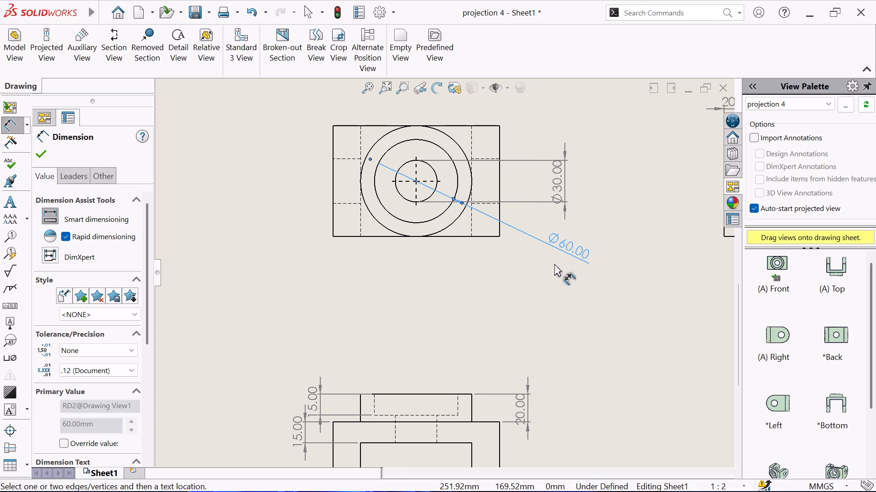
left_click(451, 224)
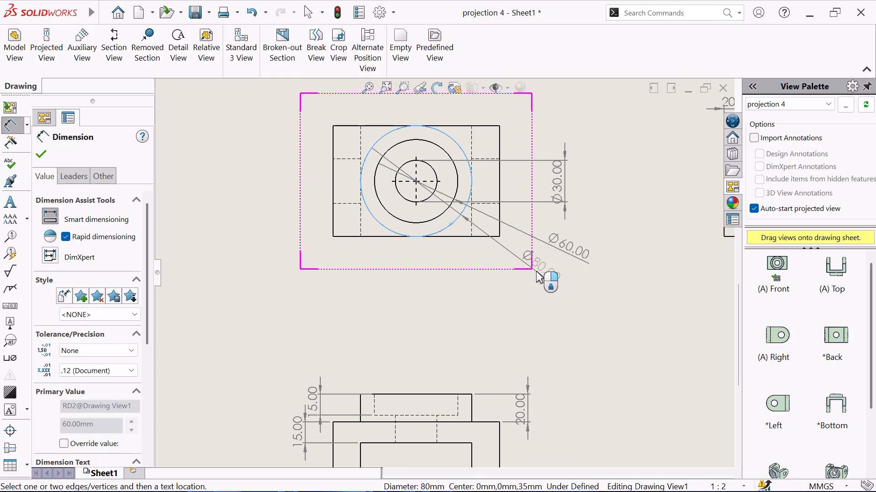
left_click(546, 270)
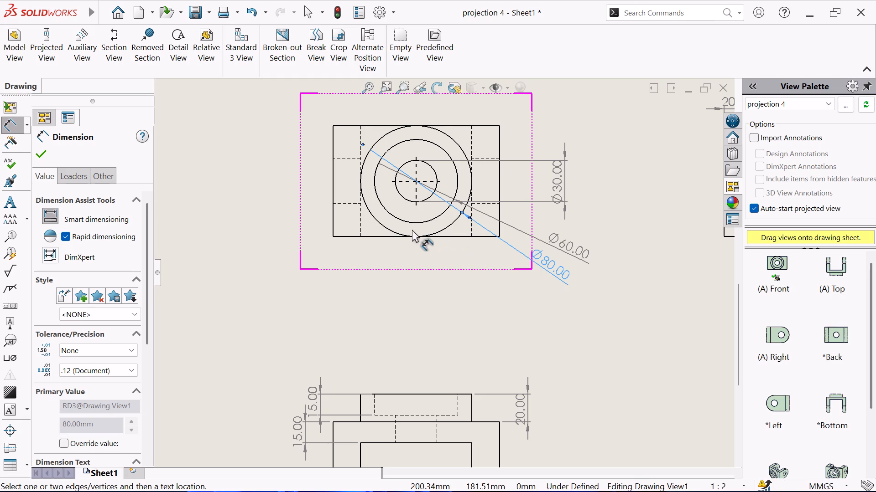
Dimension the block's overall width and height in the front view, and finish dimensioning.
left_click(376, 237)
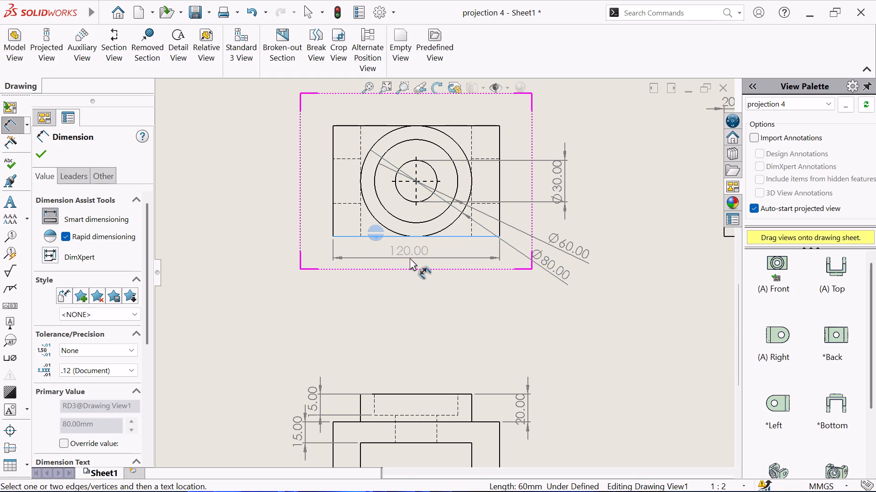
left_click(415, 265)
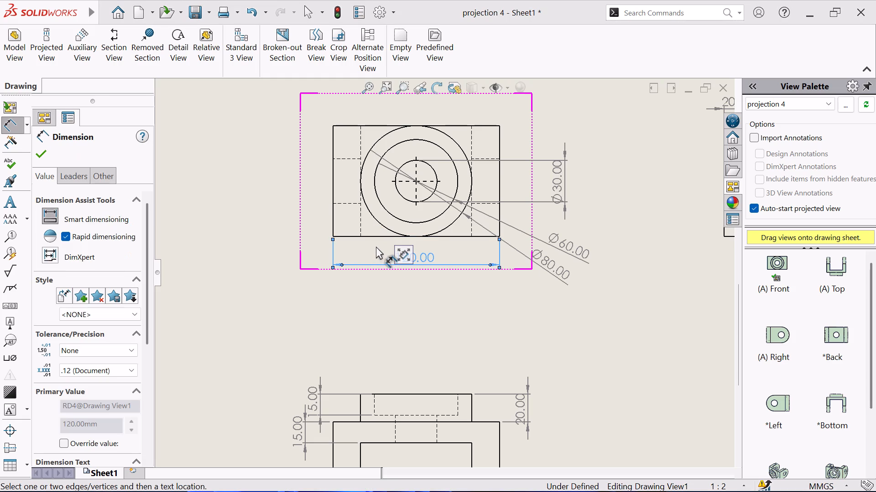
left_click(333, 175)
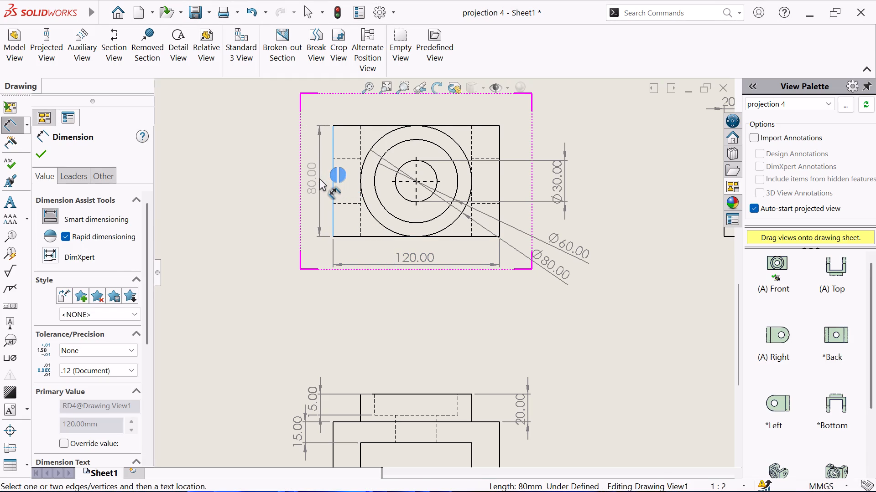
left_click(319, 178)
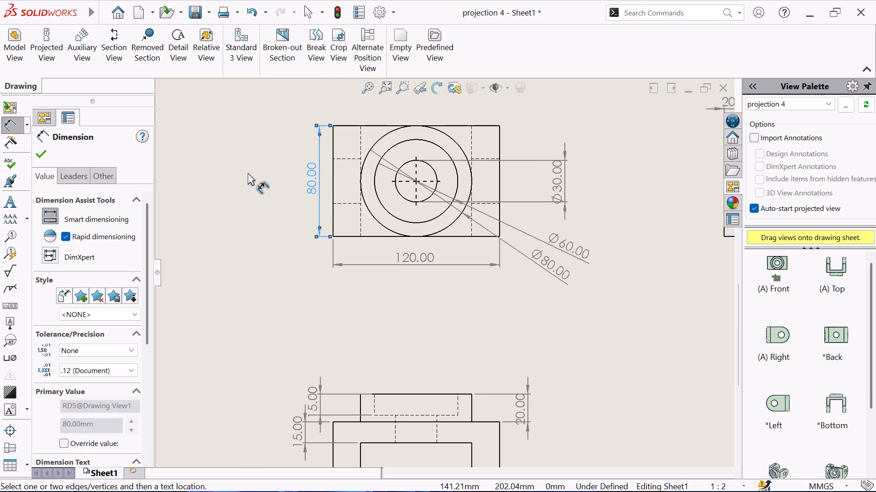
scroll(393, 207, "up", 2)
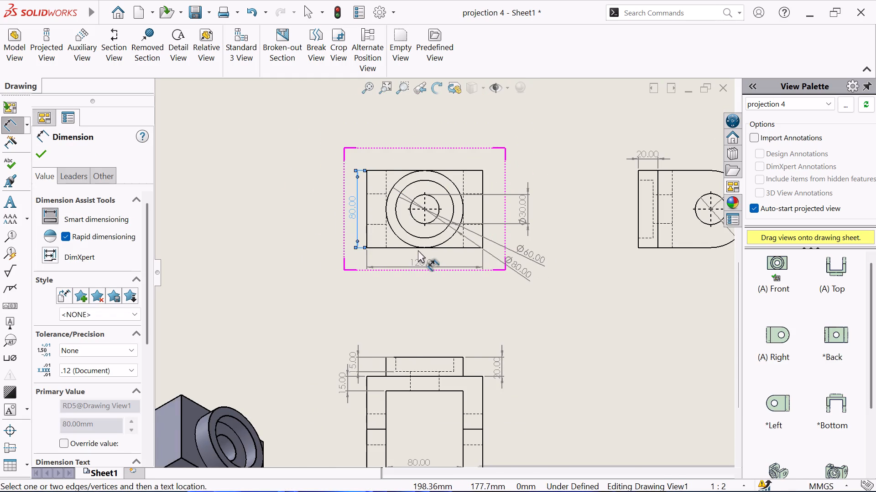
scroll(418, 250, "up", 1)
scroll(437, 213, "up", 1)
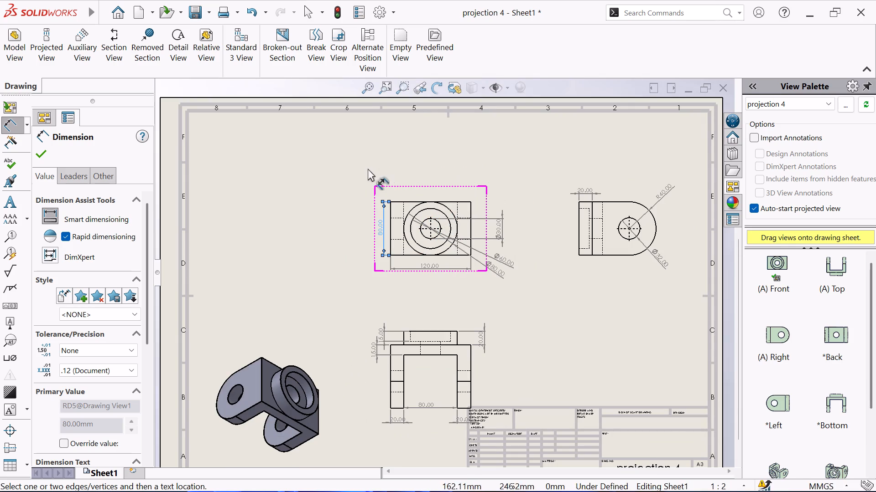
scroll(418, 230, "down", 2)
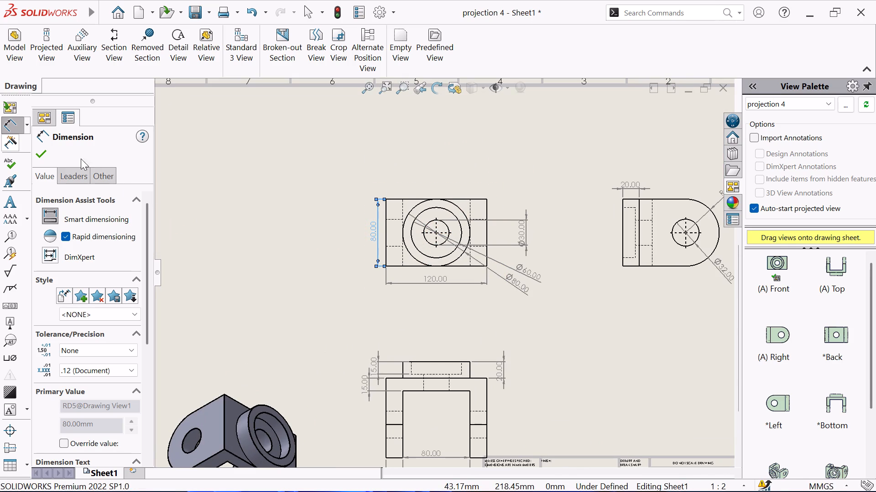
left_click(42, 152)
Create section view A-A with a horizontal cutting line through the front view's centre hole, and place it above that view.
scroll(499, 246, "down", 2)
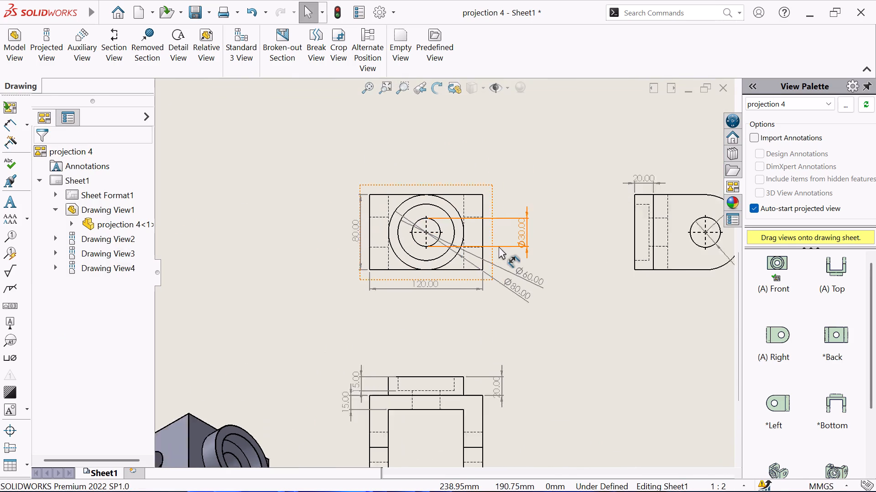
scroll(499, 246, "down", 1)
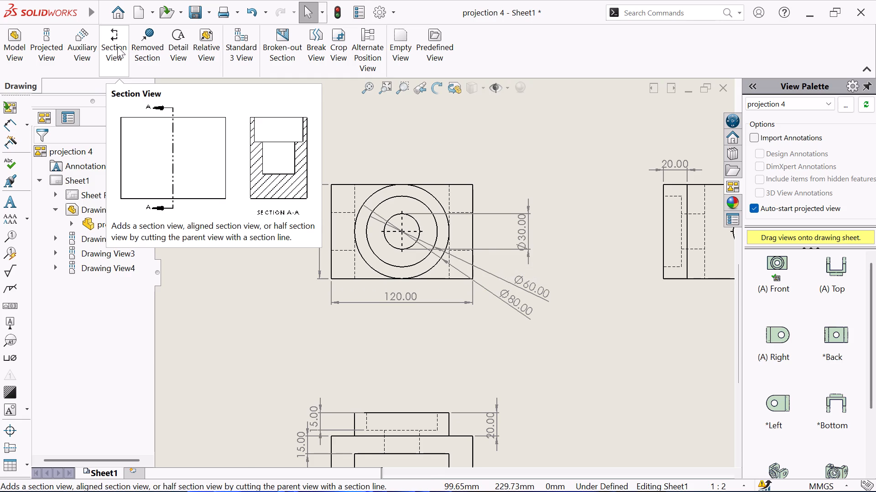
left_click(117, 46)
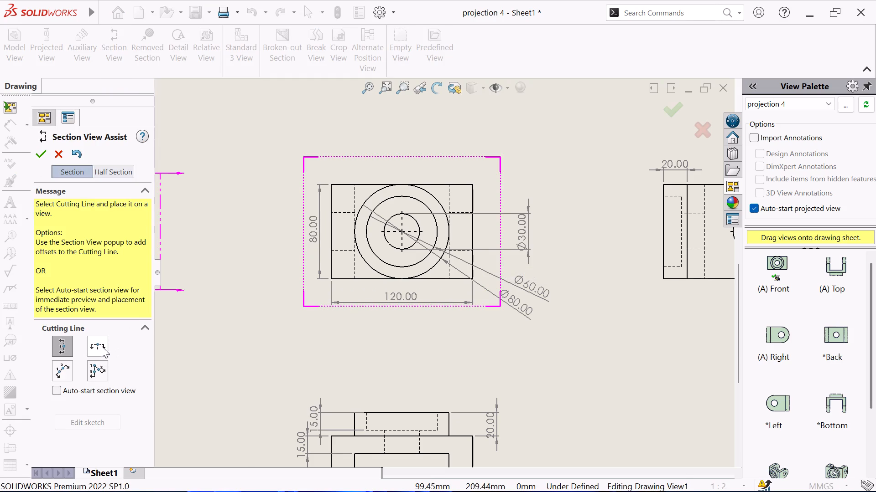
left_click(102, 346)
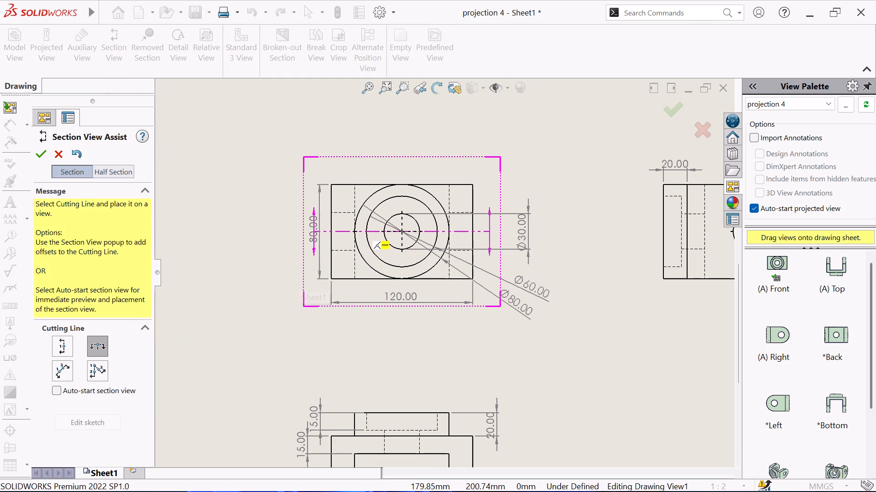
left_click(350, 227)
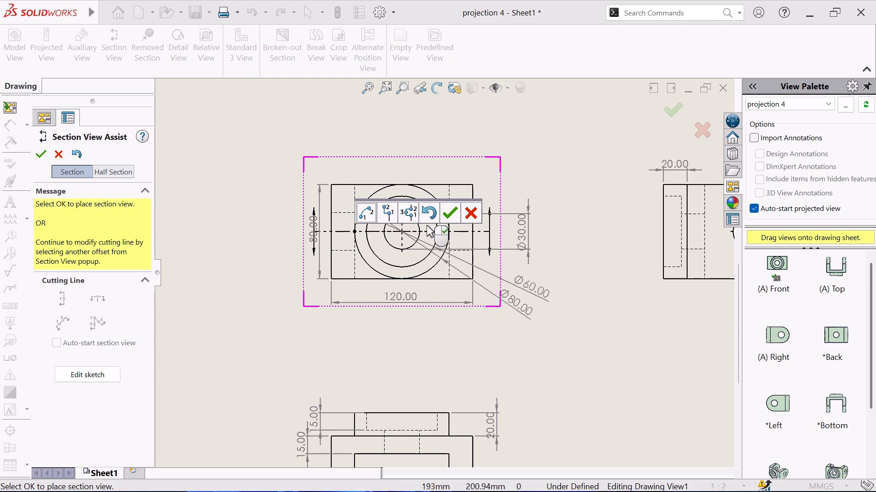
left_click(448, 214)
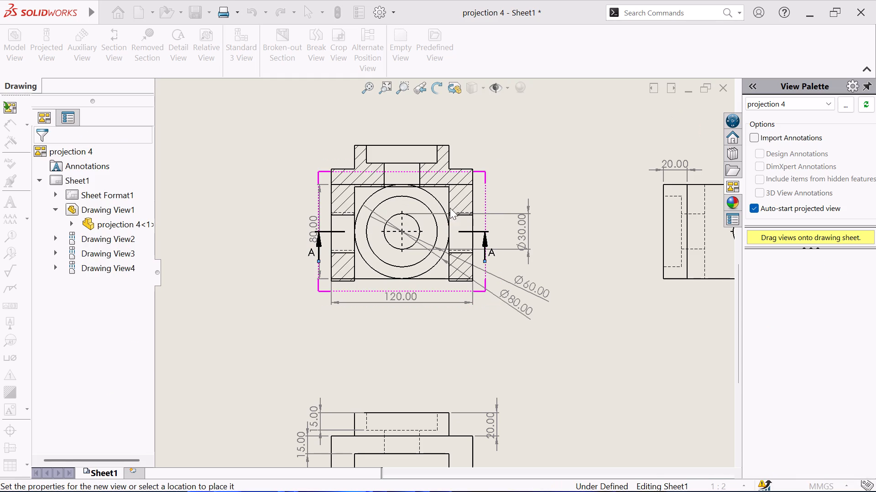
scroll(457, 139, "up", 2)
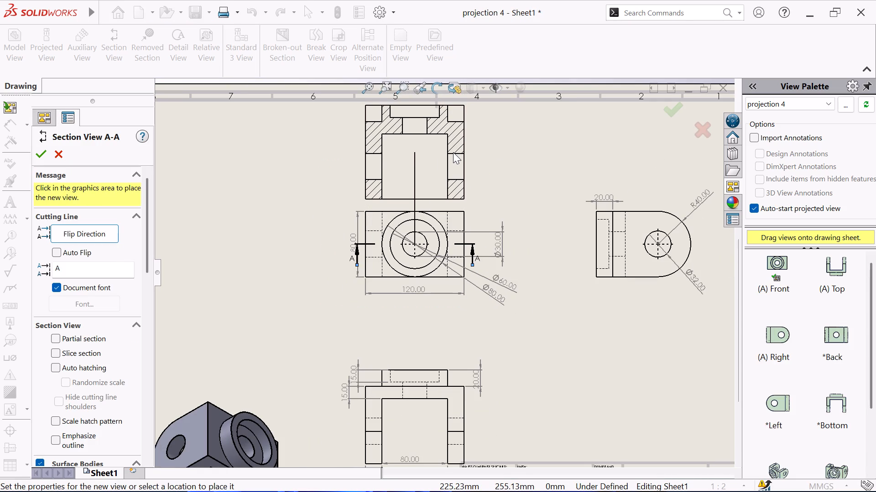
left_click(454, 153)
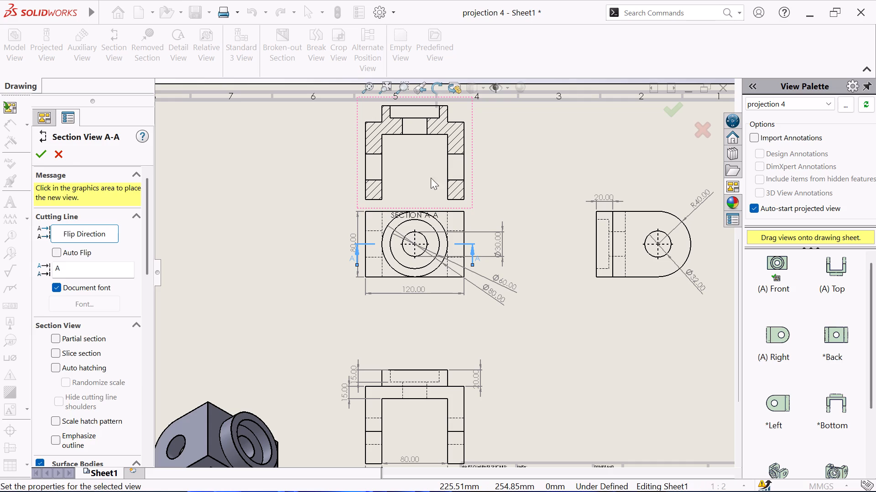
left_click(41, 157)
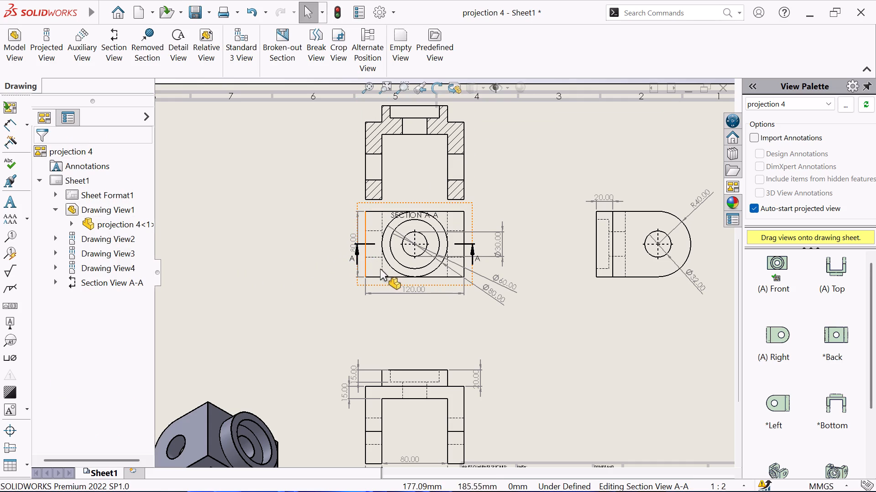
Move the front view down so it clears the SECTION A-A label.
left_click(378, 282)
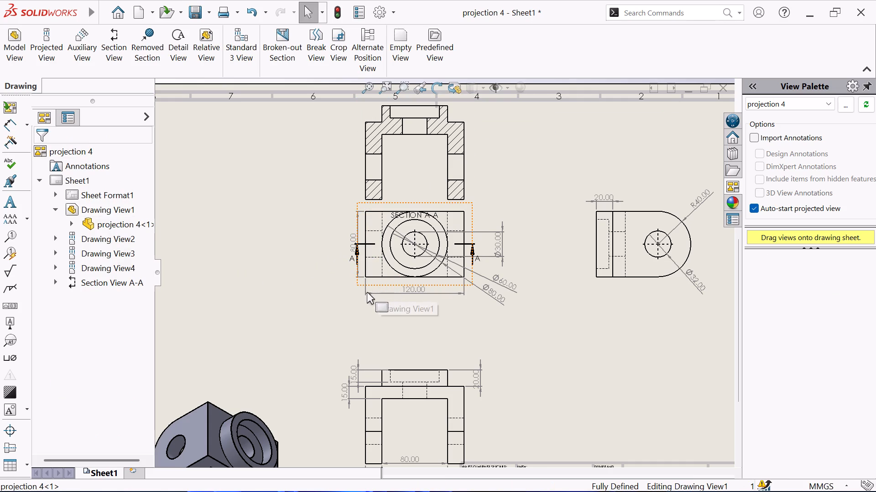
left_click_drag(359, 285, 360, 287)
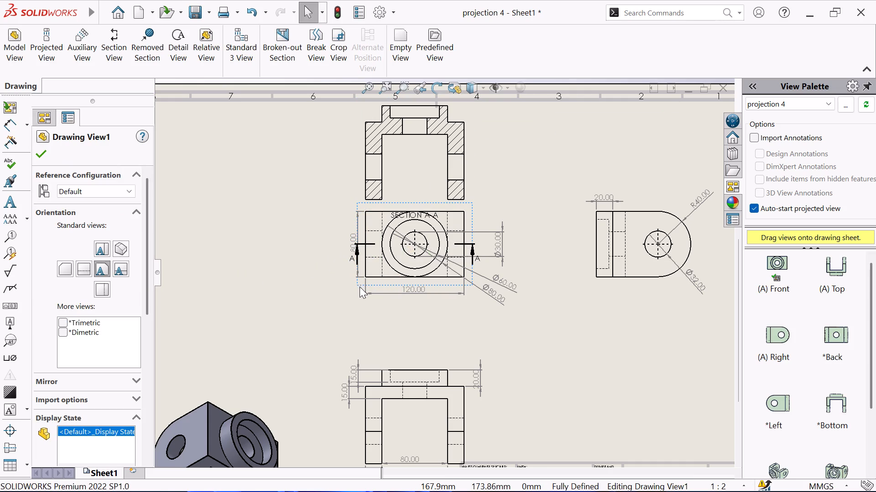
left_click_drag(360, 287, 358, 306)
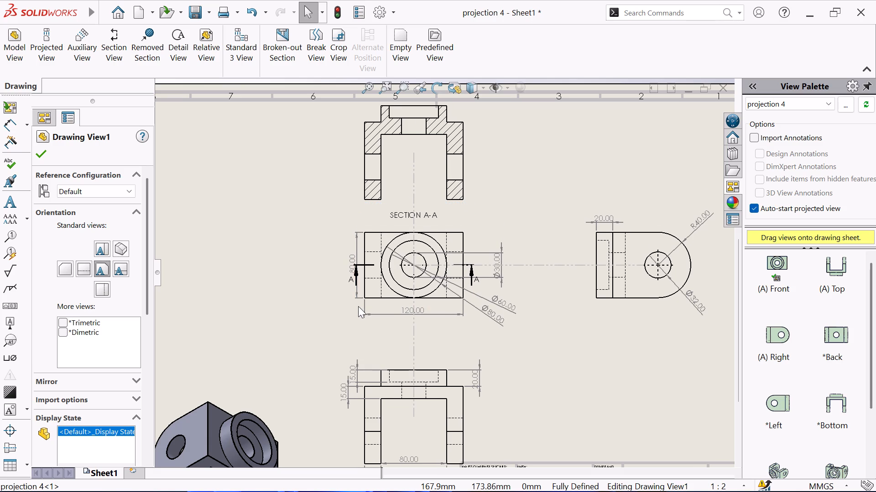
left_click_drag(358, 306, 360, 309)
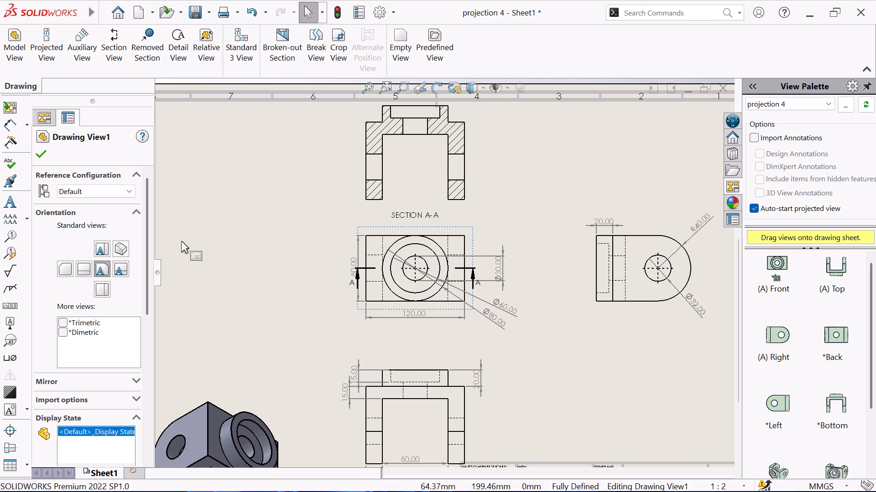
left_click(37, 154)
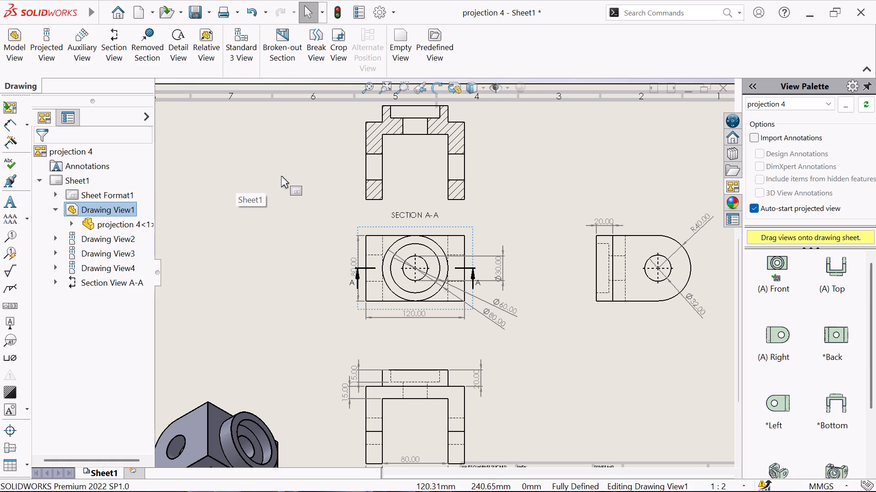
Dimension the ring boss height and the boss recess depth on opposite sides of section view A-A.
scroll(355, 261, "up", 2)
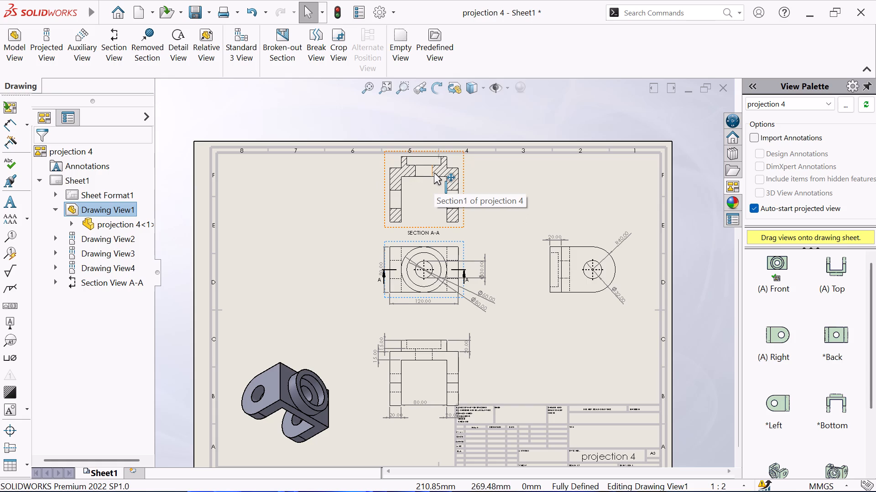
scroll(434, 169, "down", 5)
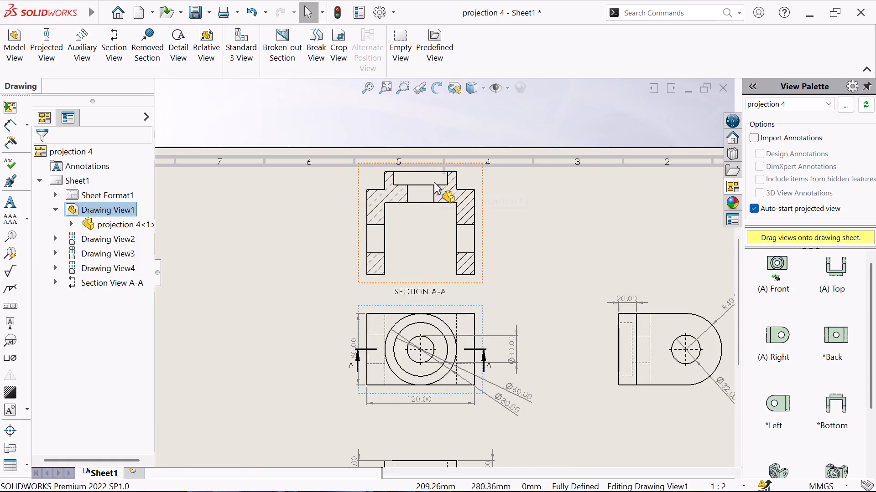
scroll(434, 184, "down", 1)
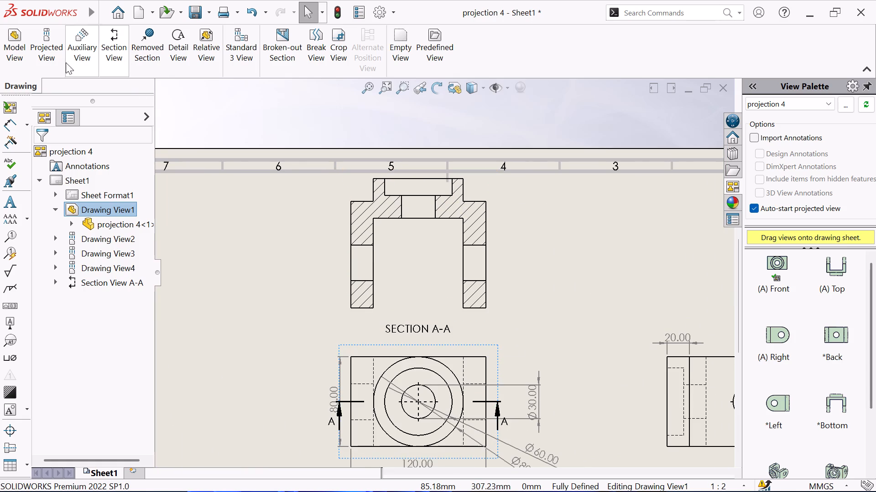
left_click(11, 124)
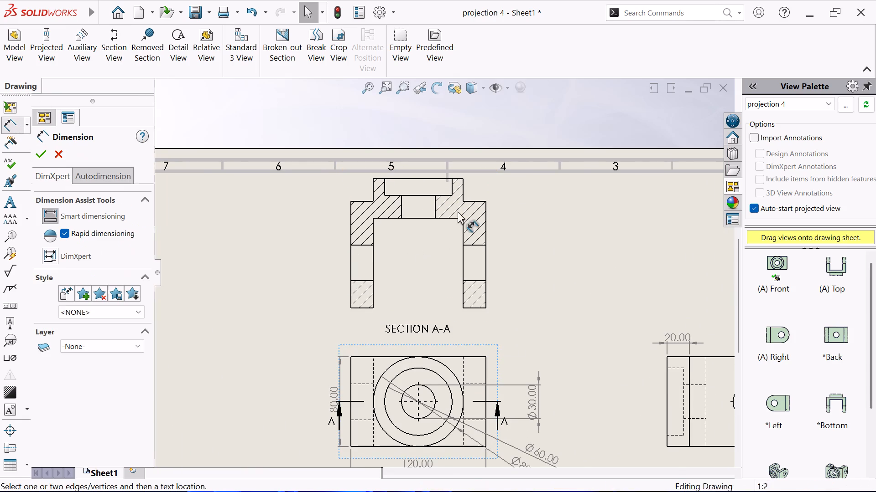
left_click(463, 185)
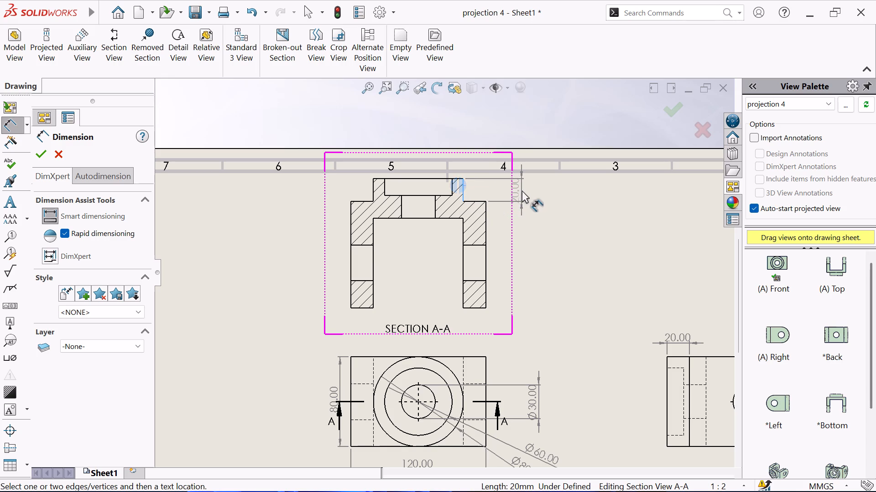
left_click(522, 190)
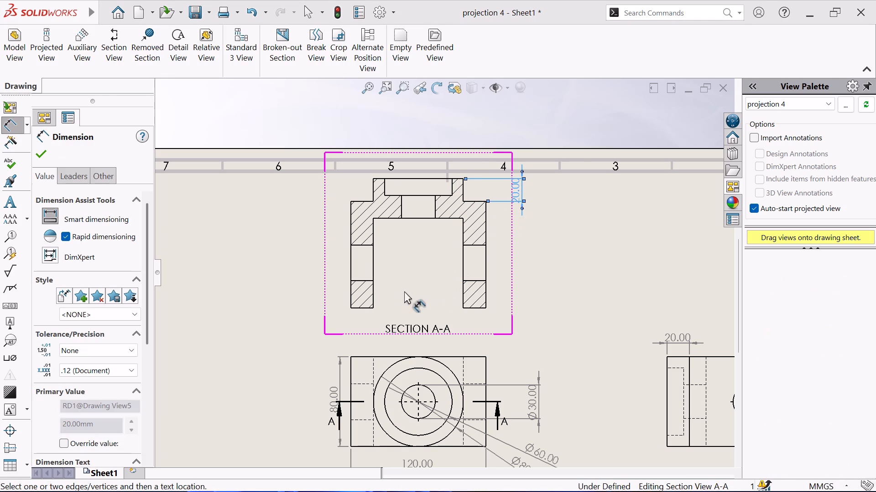
left_click(386, 184)
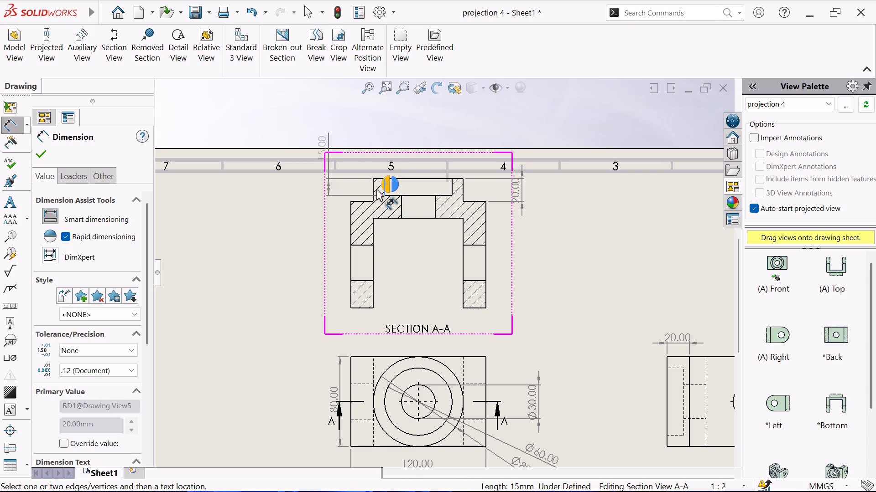
left_click(337, 188)
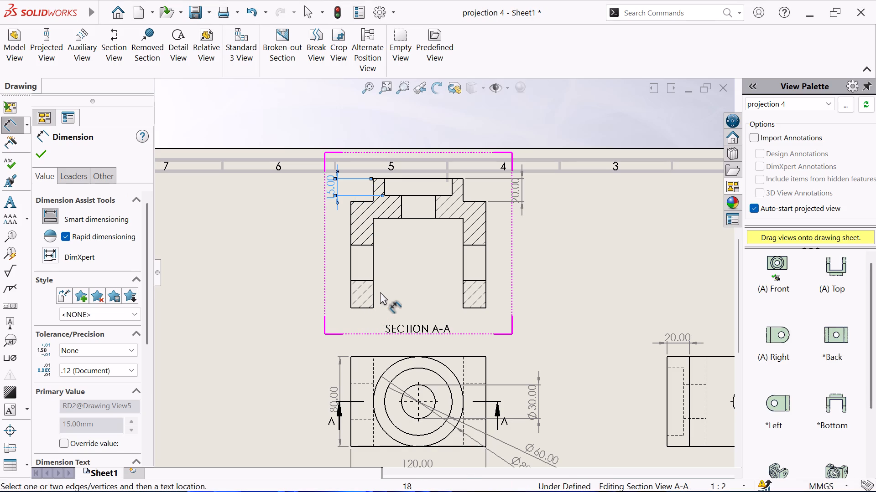
Dimension the plate thickness in section view A-A, between the plate's outer and inner faces, and finish dimensioning.
left_click(366, 201)
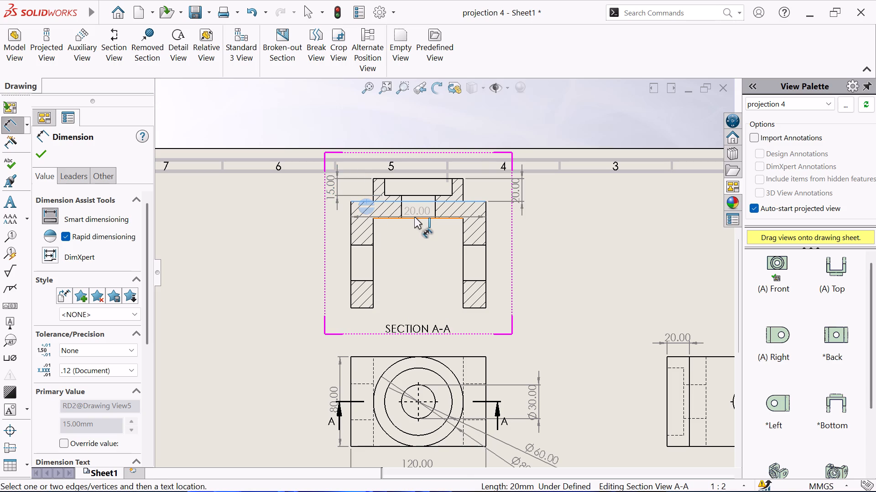
left_click(414, 217)
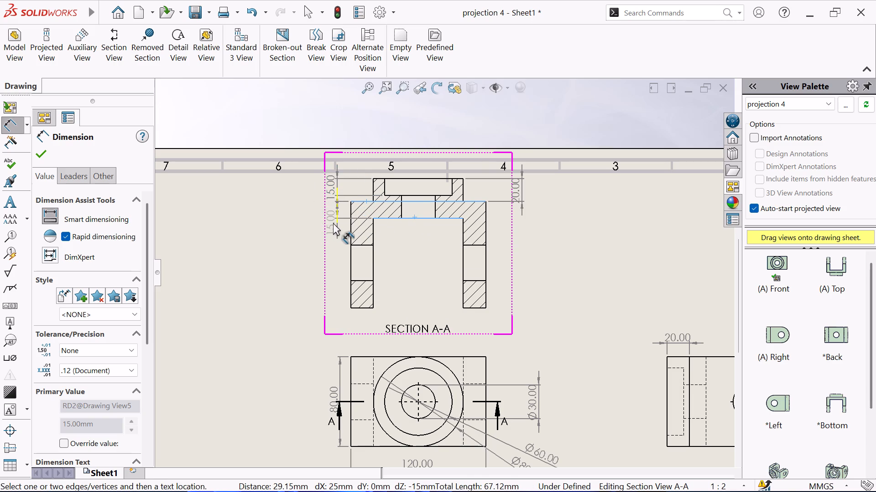
left_click(333, 223)
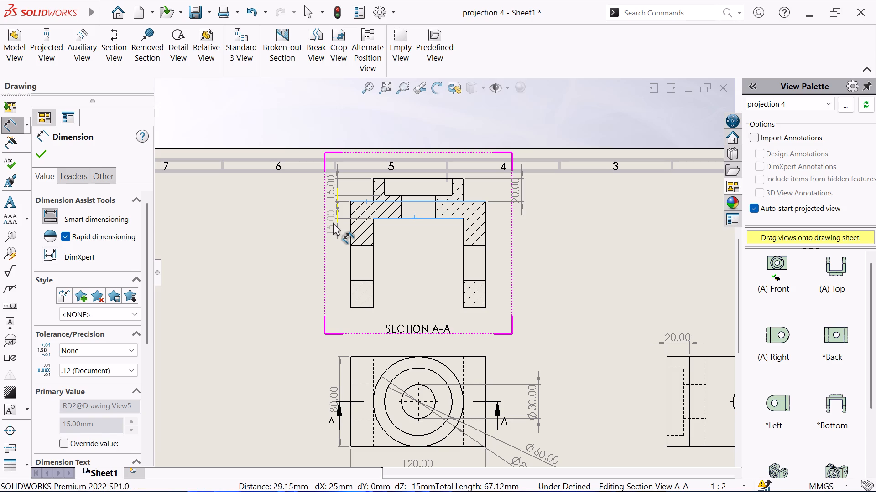
right_click(244, 234)
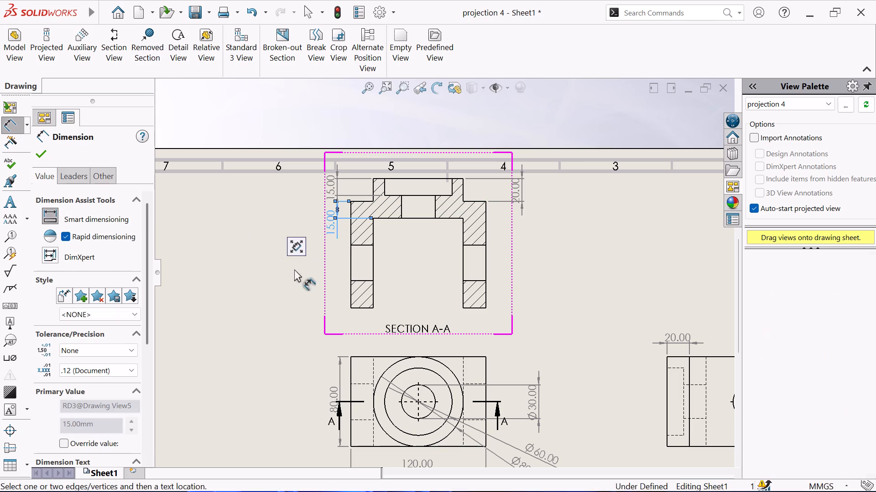
left_click(274, 294)
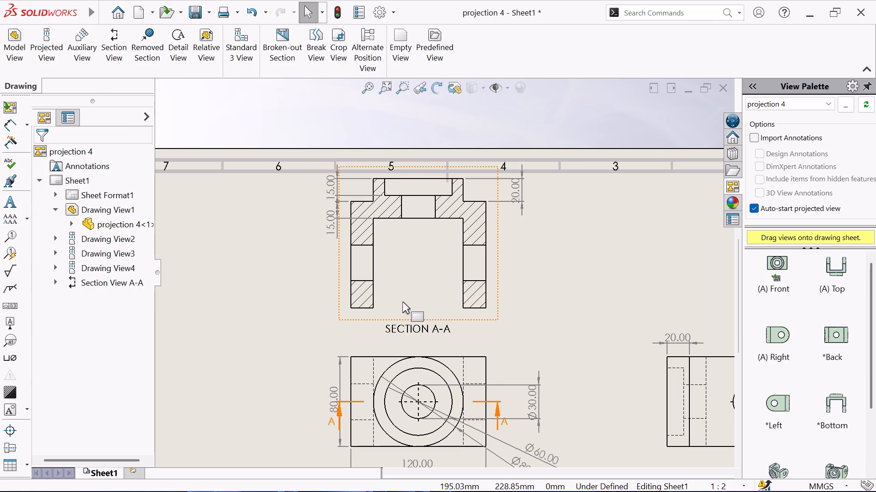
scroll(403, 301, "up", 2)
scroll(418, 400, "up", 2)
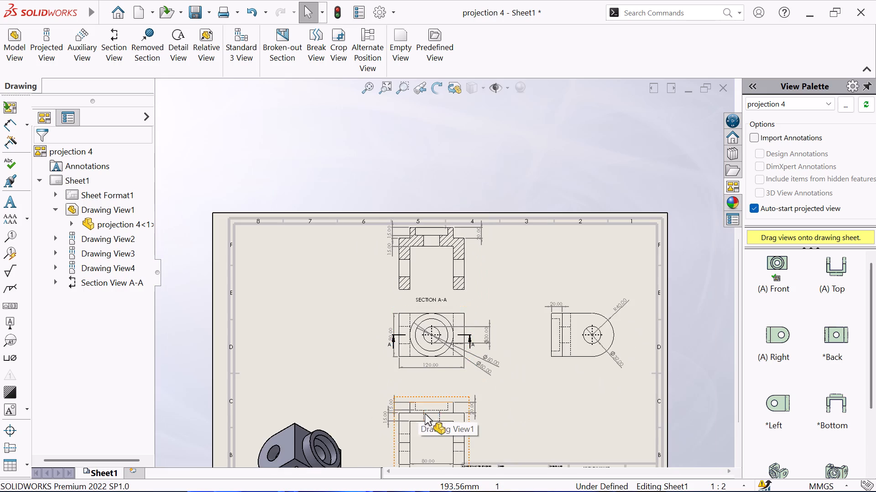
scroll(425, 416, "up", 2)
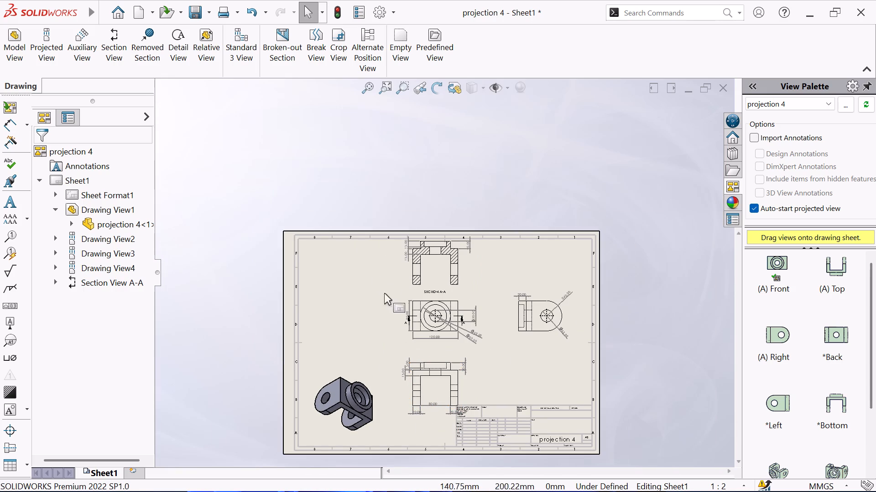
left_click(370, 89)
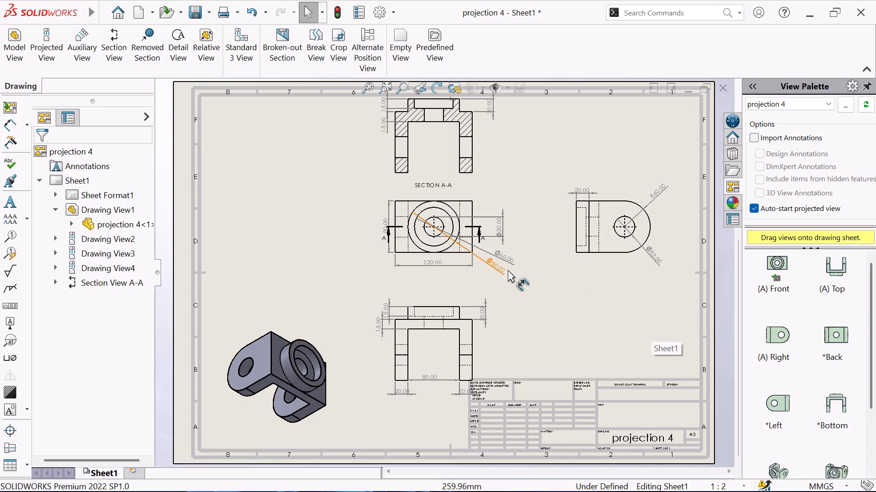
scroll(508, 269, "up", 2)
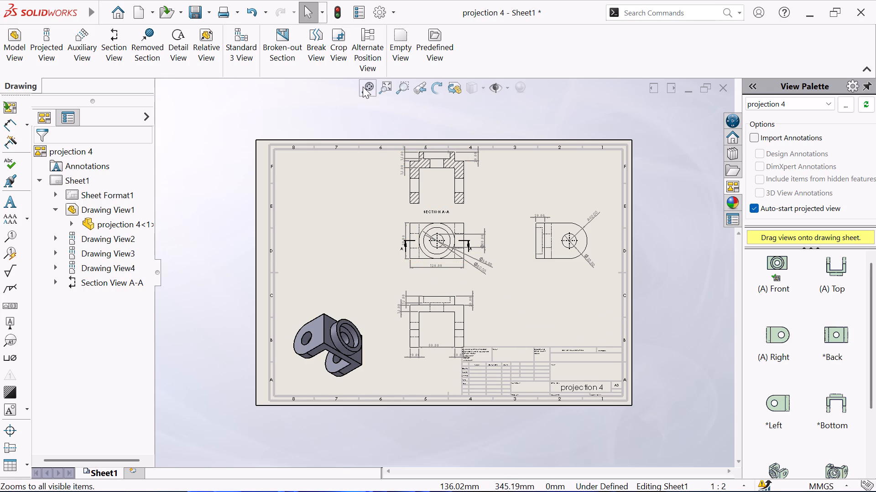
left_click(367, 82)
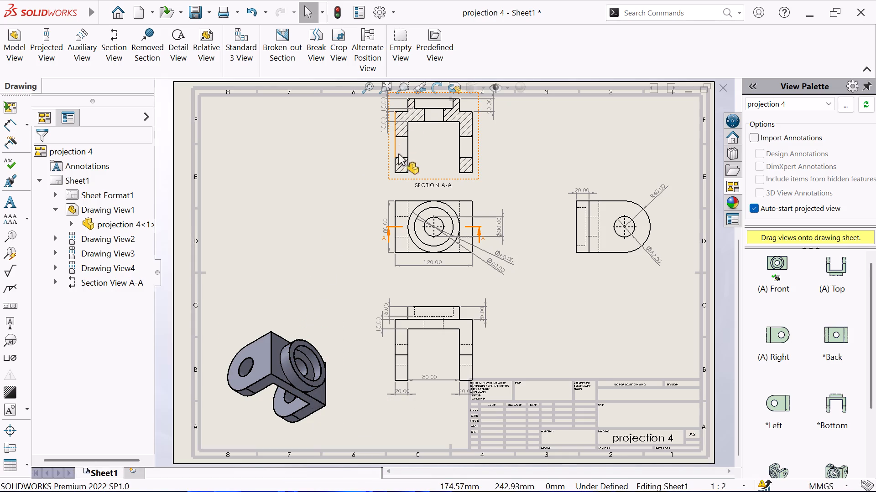
Dimension both lug thicknesses and the inner gap between the lugs along the open end of section view A-A.
scroll(438, 148, "down", 3)
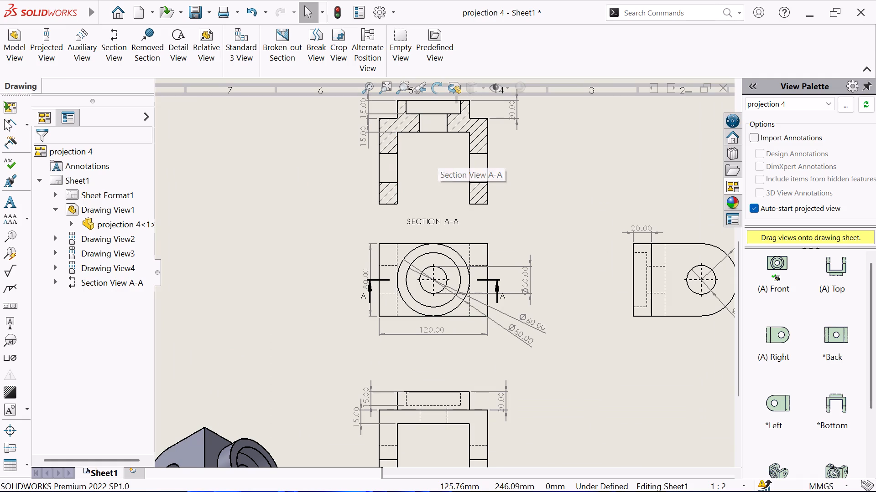
left_click(7, 122)
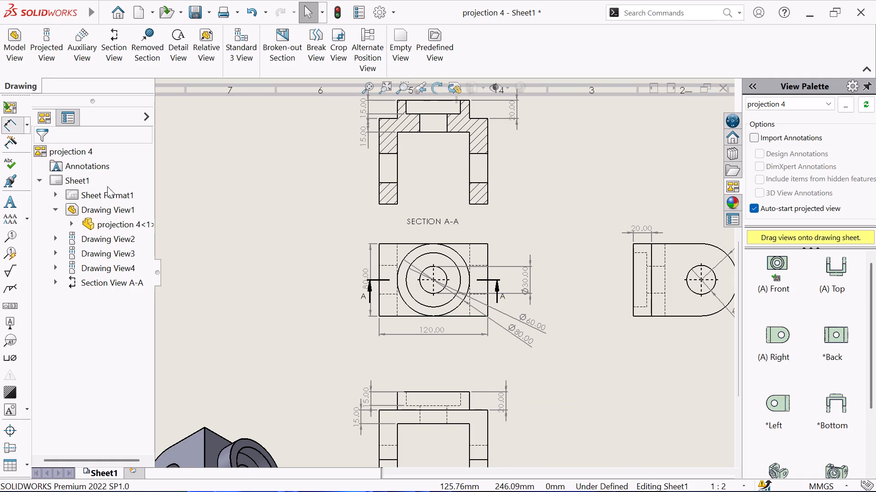
scroll(404, 187, "down", 3)
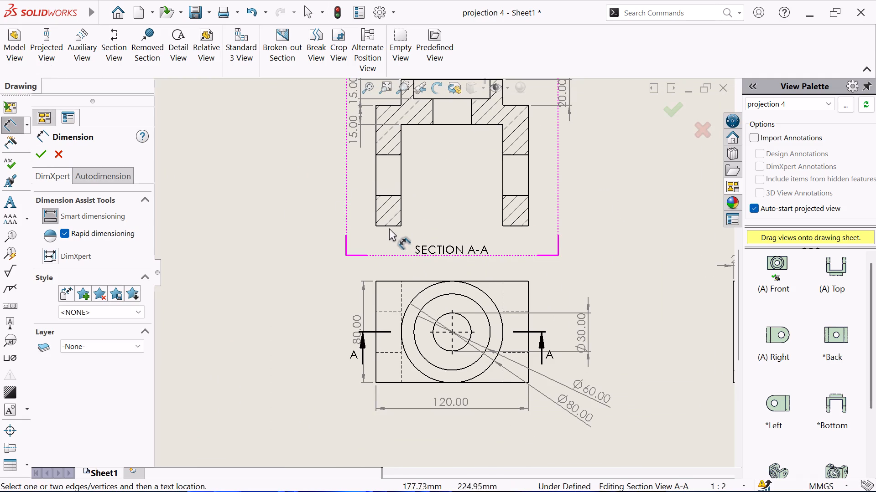
left_click(389, 227)
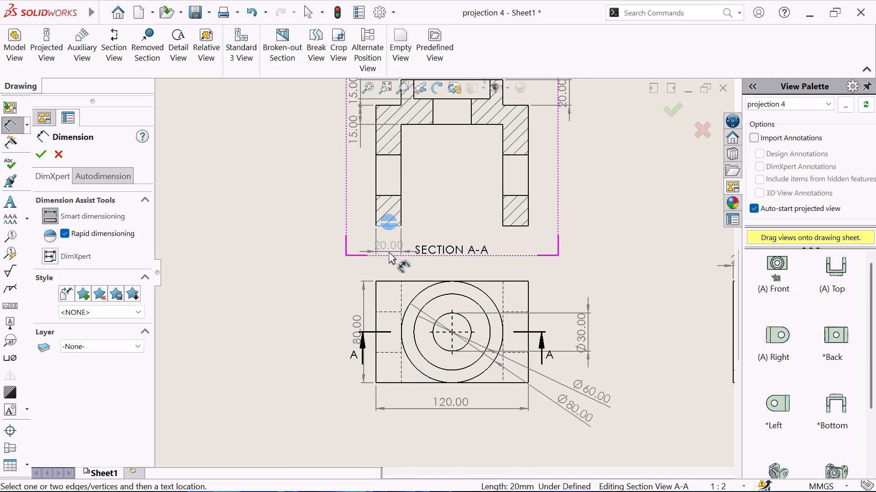
left_click(389, 252)
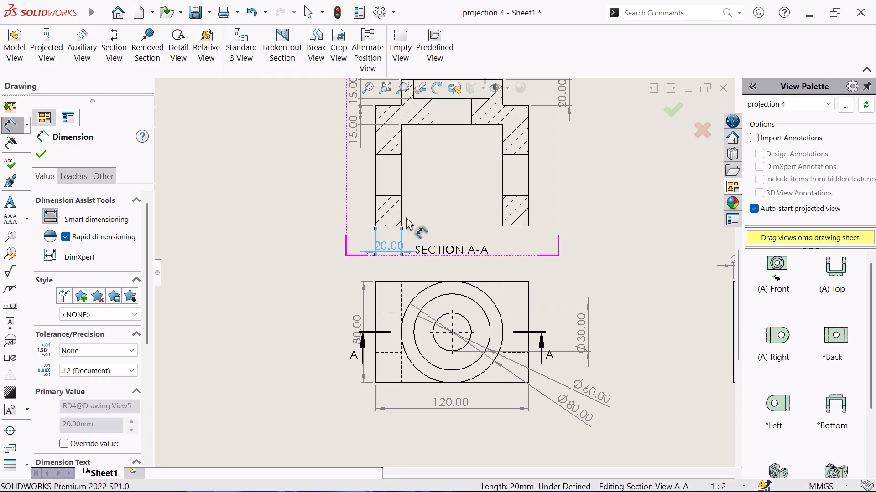
left_click(401, 172)
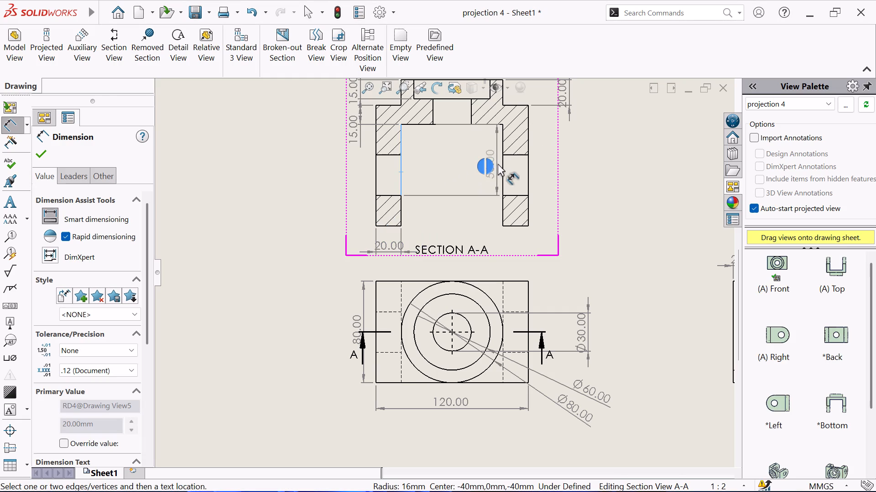
left_click(502, 160)
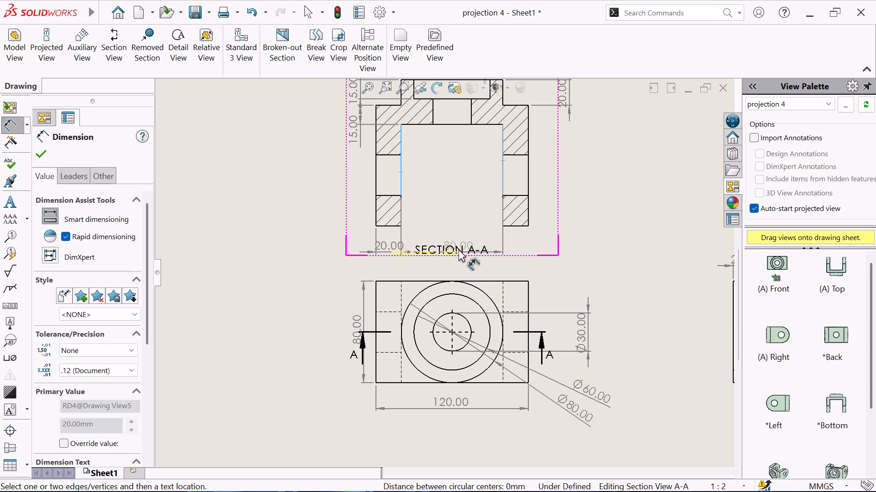
scroll(459, 249, "down", 3)
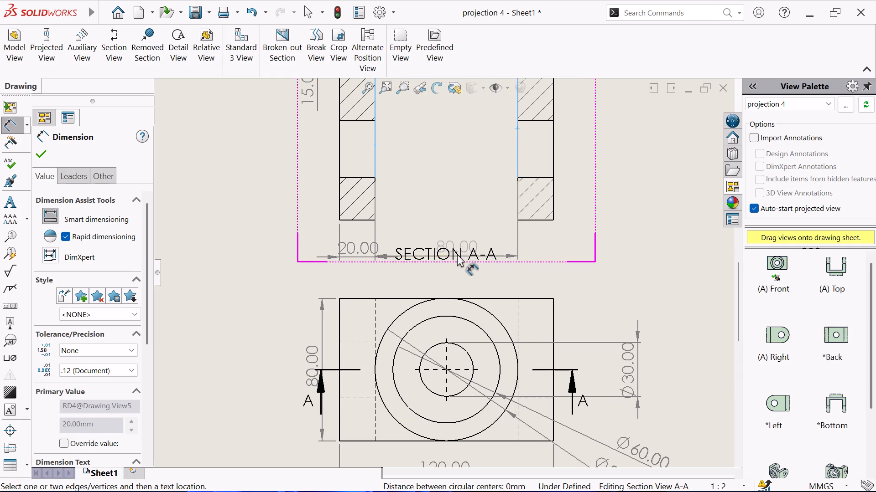
left_click(456, 254)
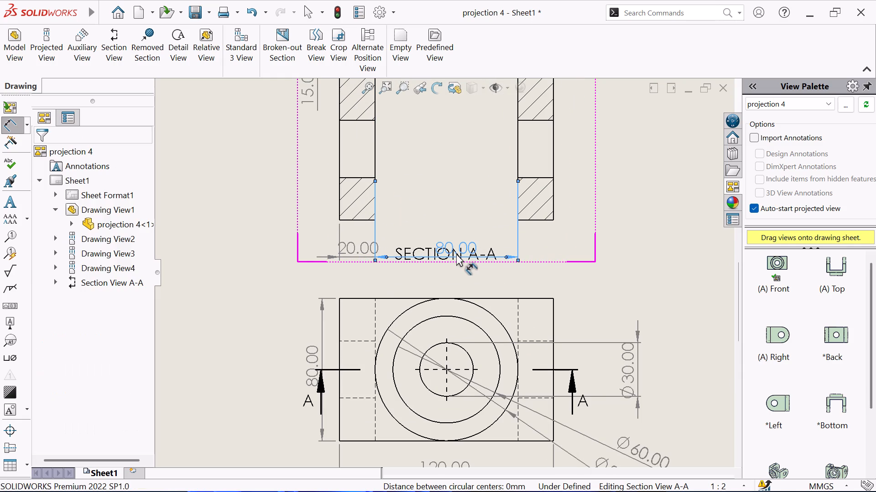
left_click(538, 221)
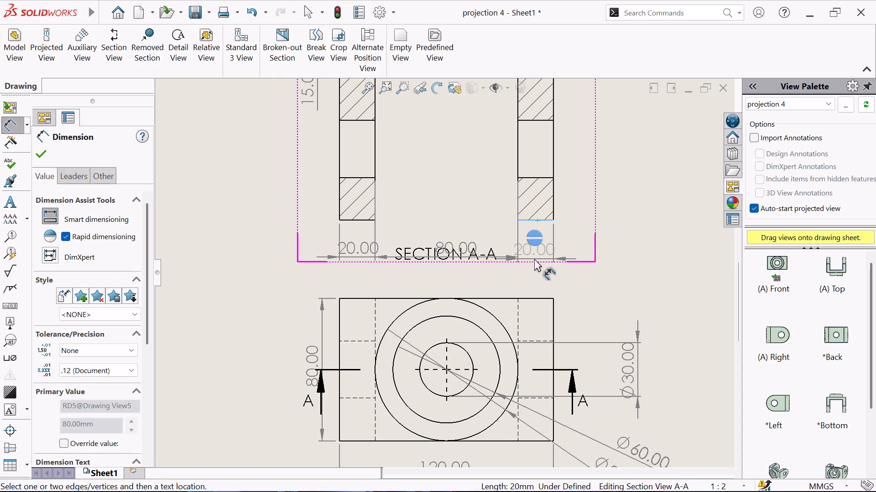
left_click(534, 257)
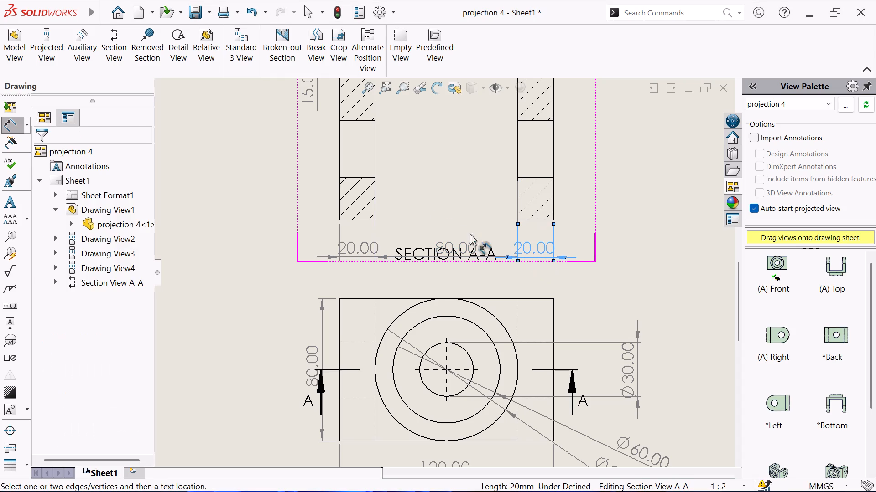
right_click(418, 204)
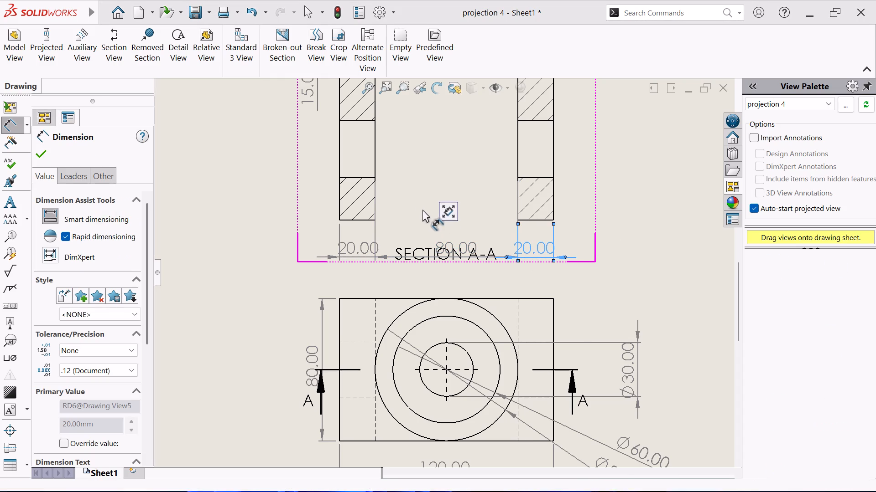
left_click(466, 259)
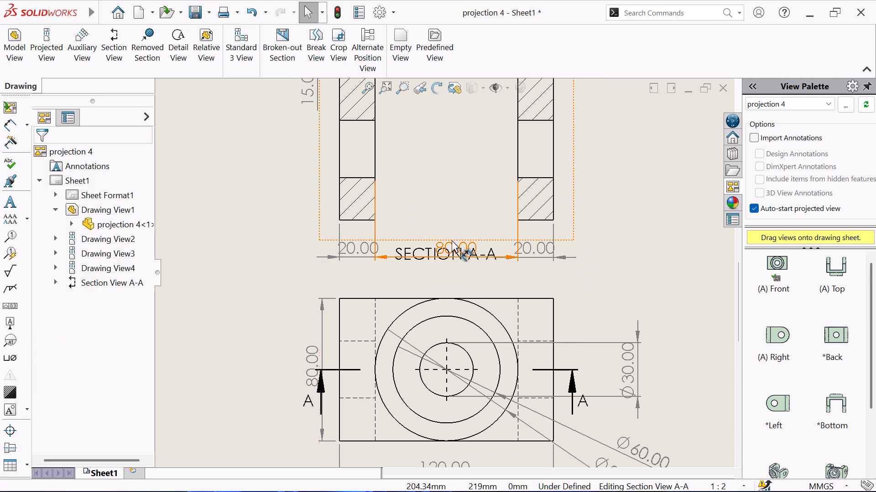
Move the lug gap dimension up between the lugs so it clears the SECTION A-A label.
scroll(444, 209, "up", 4)
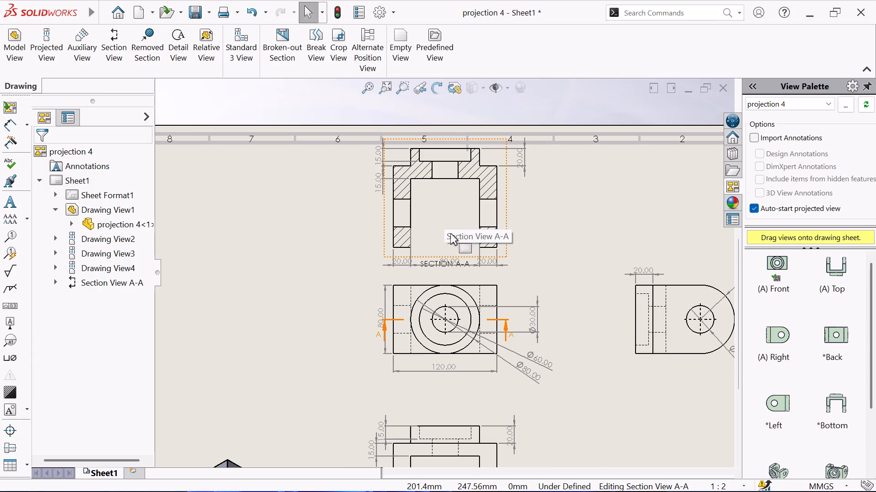
scroll(449, 277, "down", 1)
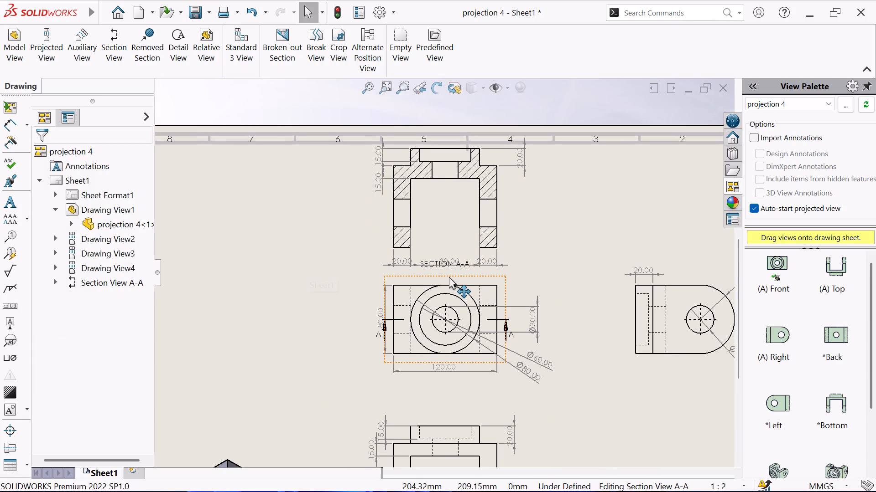
scroll(449, 277, "down", 6)
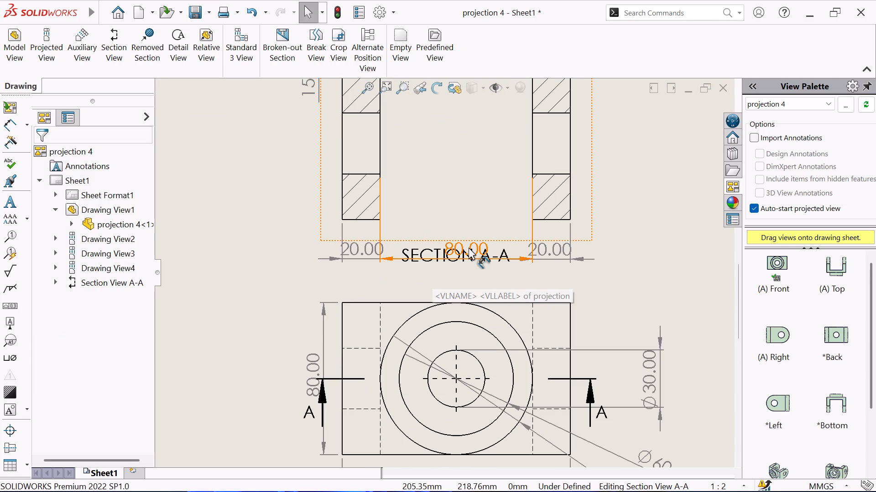
left_click_drag(469, 247, 465, 223)
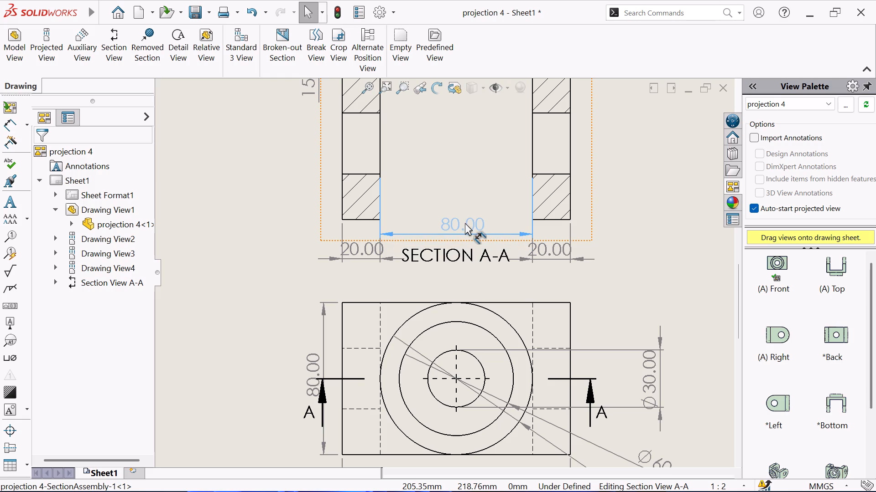
left_click_drag(465, 223, 464, 220)
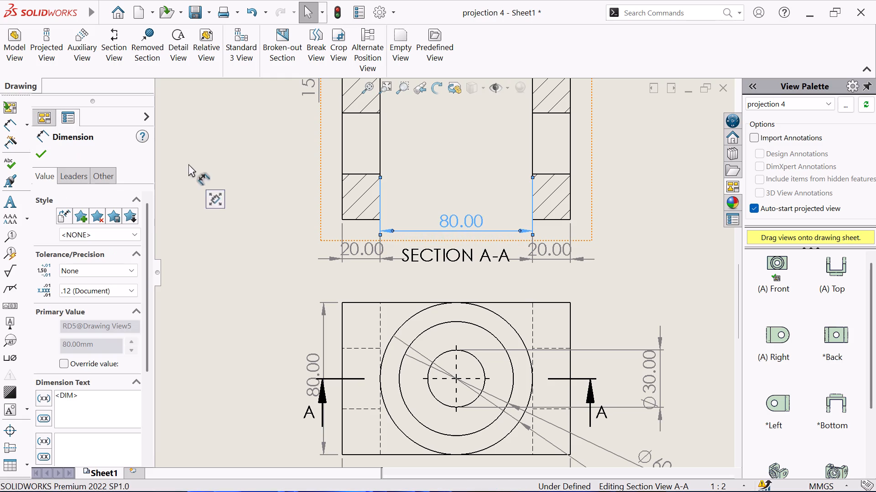
left_click(40, 151)
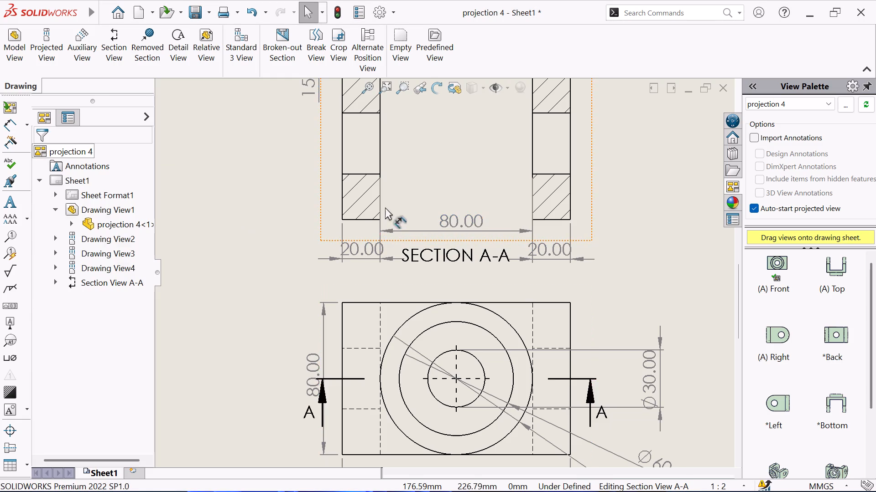
Dimension the overall lug height in section view A-A, from the plate's outer face to the lug's free end.
scroll(389, 205, "up", 2)
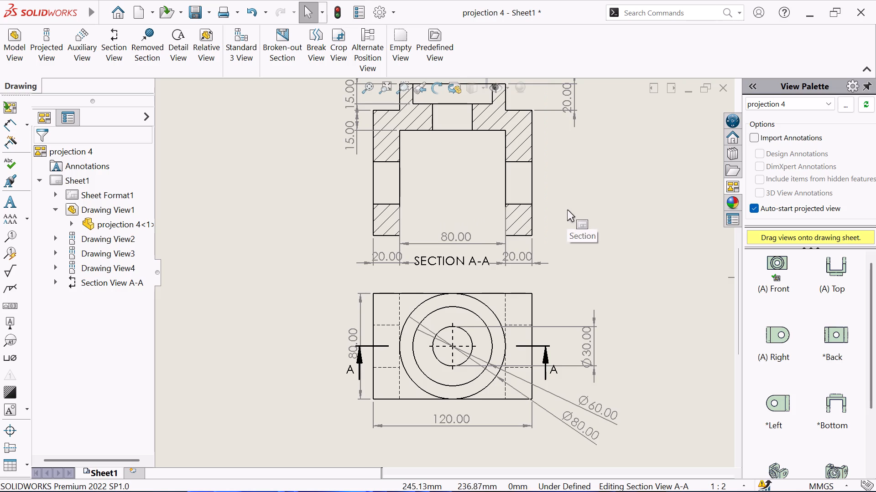
scroll(568, 210, "up", 3)
scroll(547, 322, "up", 1)
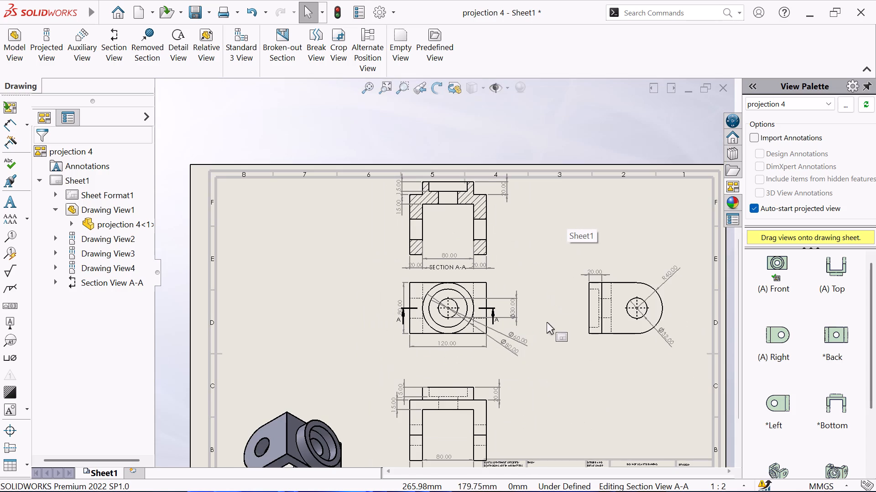
scroll(547, 322, "up", 1)
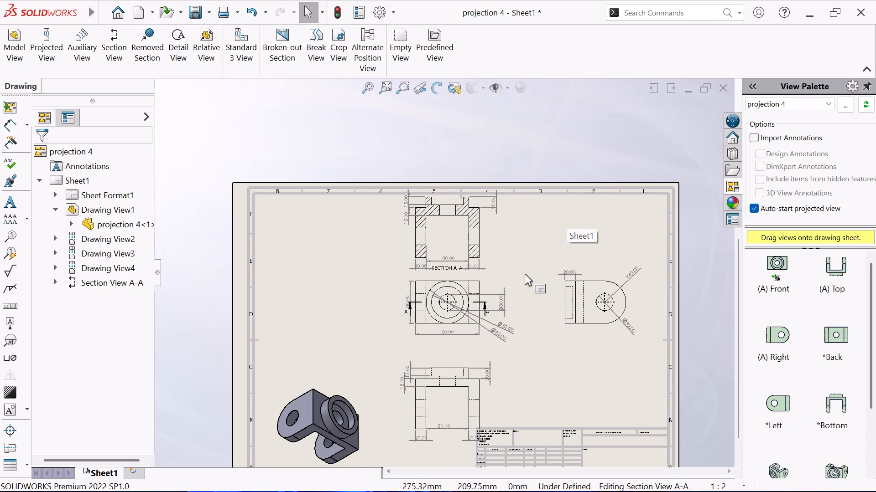
scroll(523, 269, "down", 2)
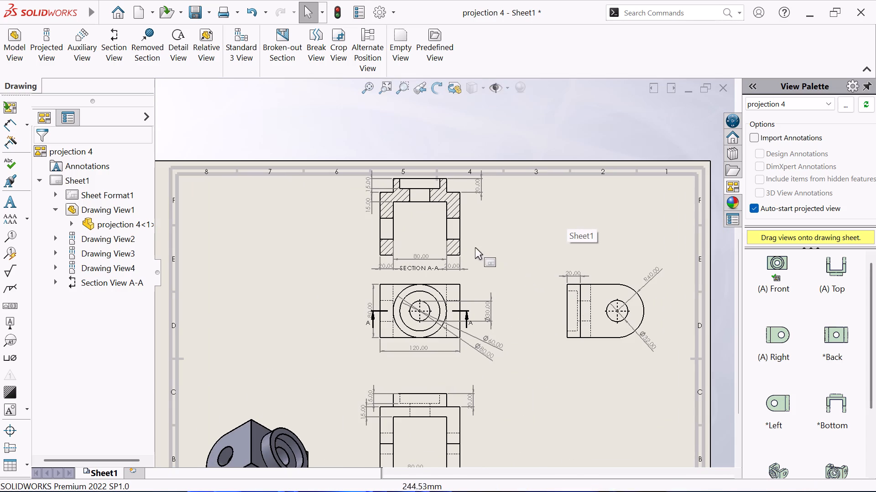
scroll(464, 203, "down", 4)
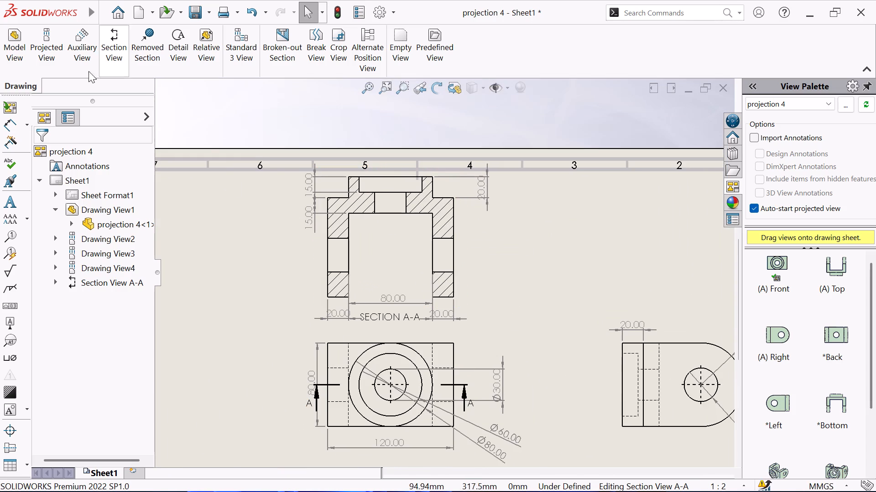
left_click(8, 122)
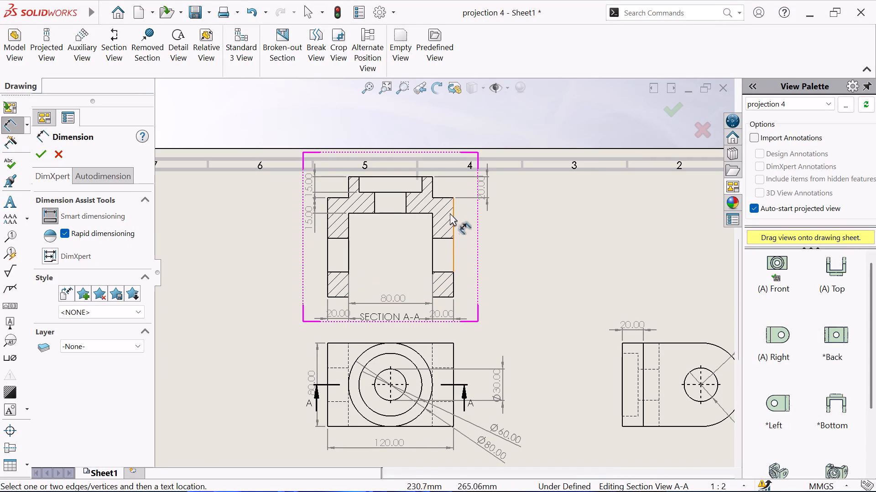
left_click(442, 197)
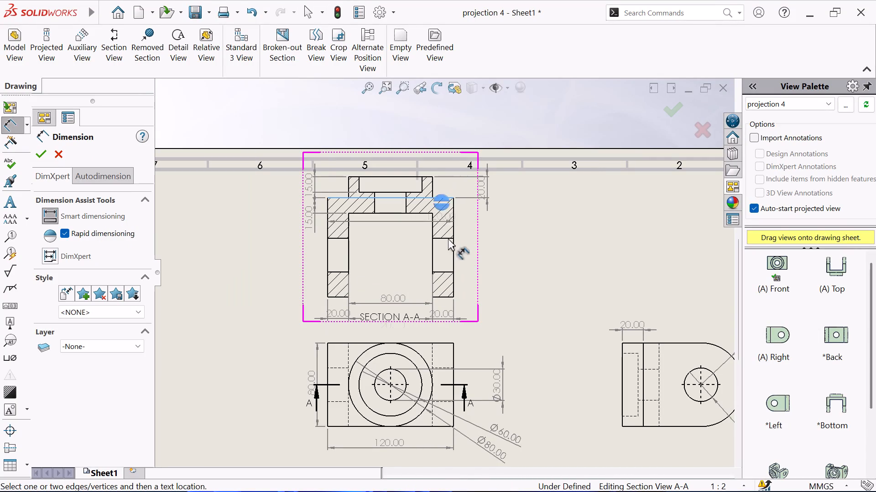
left_click(446, 297)
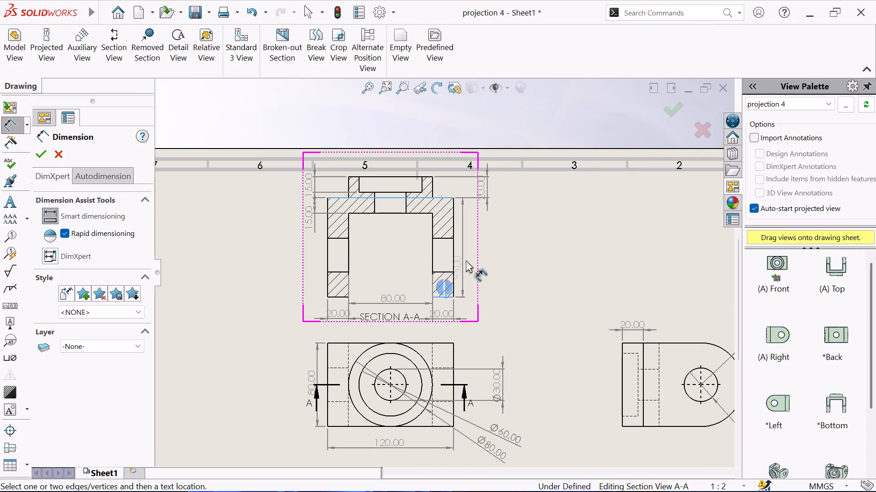
left_click(469, 246)
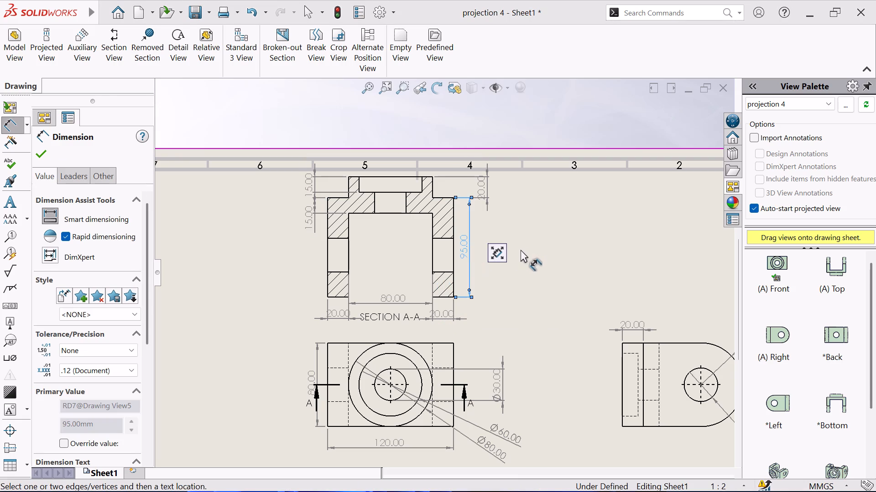
left_click(41, 153)
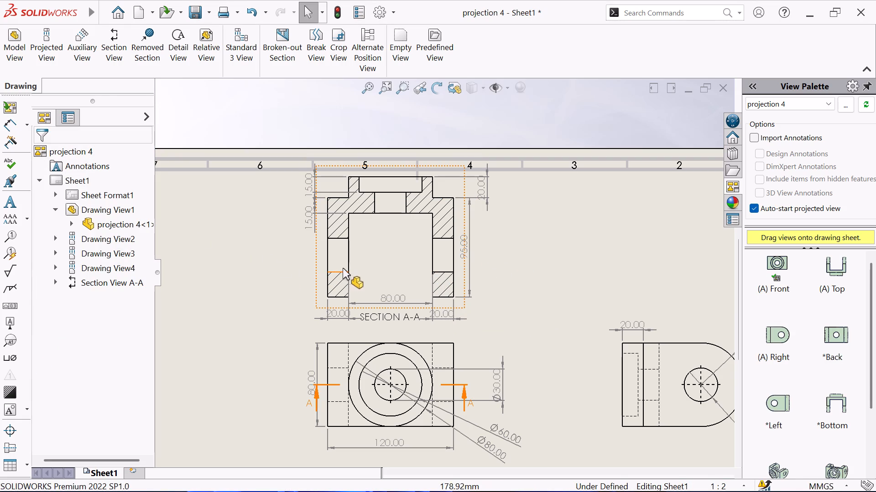
Dimension the diameter of the plate's centre hole in section view A-A, placing it inside the gap just below the plate.
left_click(8, 123)
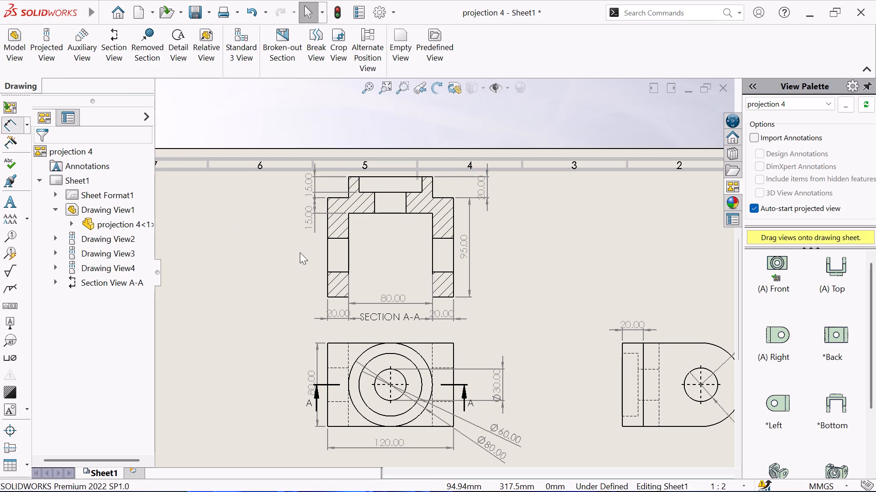
left_click(375, 205)
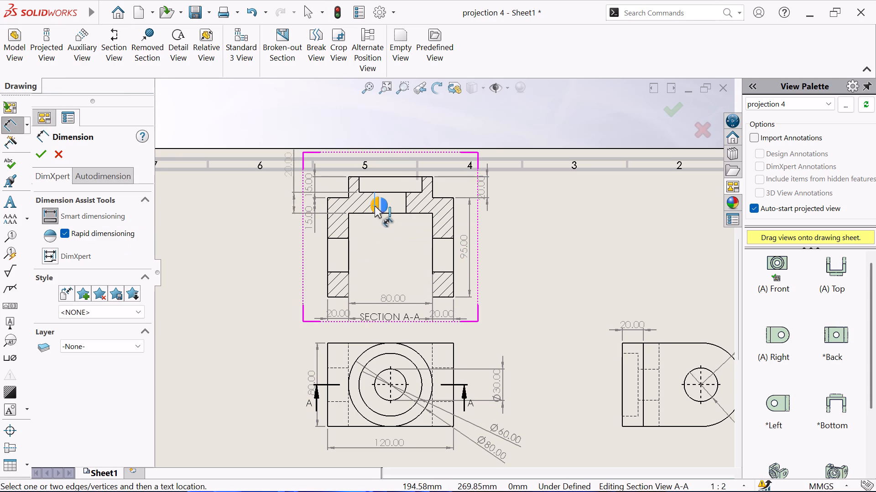
left_click(406, 202)
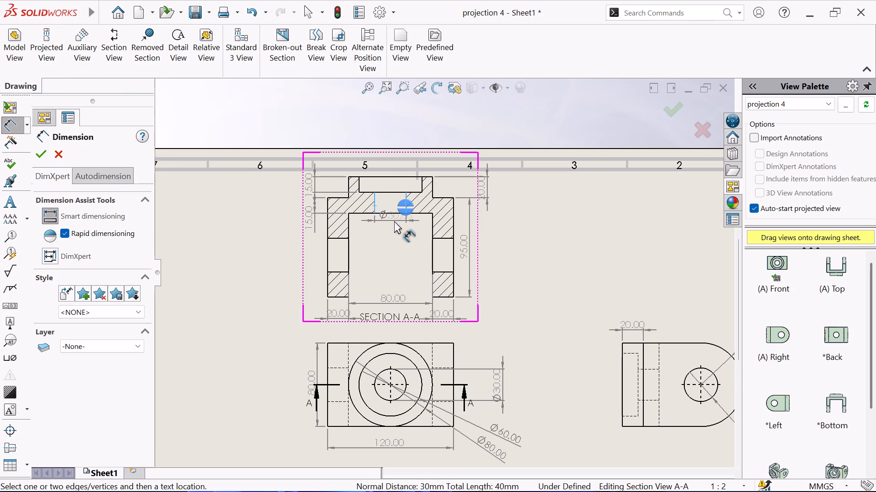
left_click(392, 232)
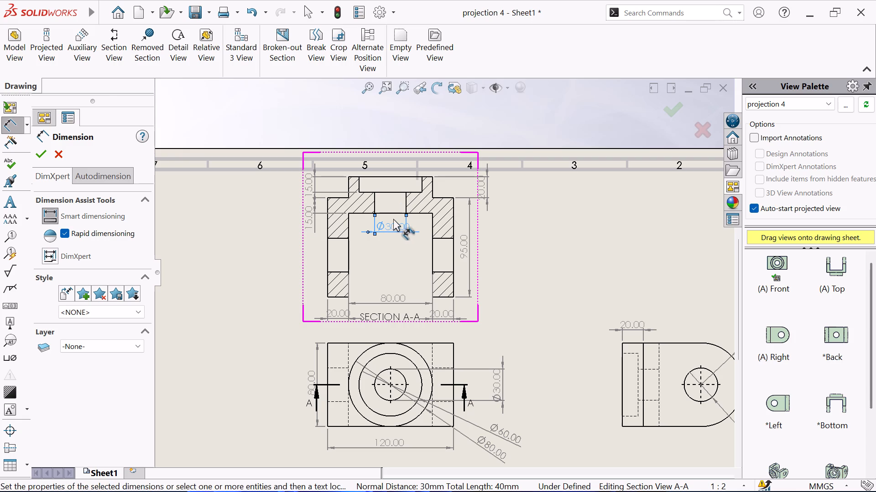
scroll(397, 198, "up", 1)
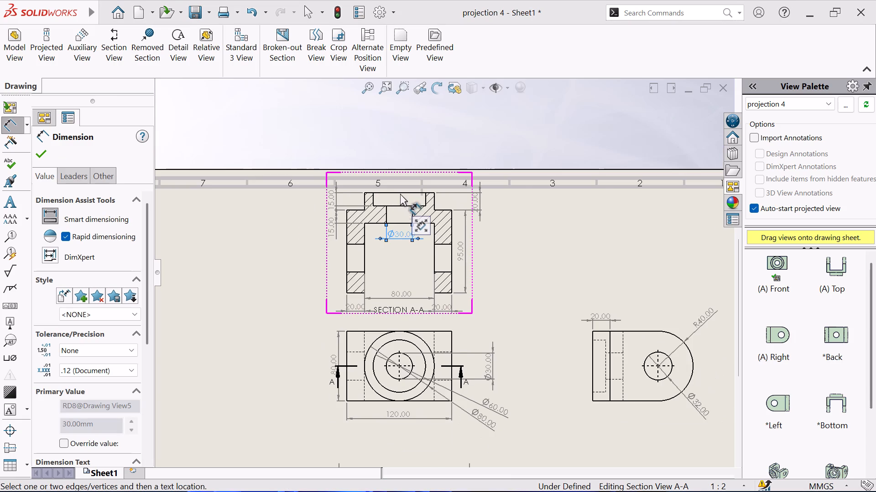
scroll(401, 193, "up", 2)
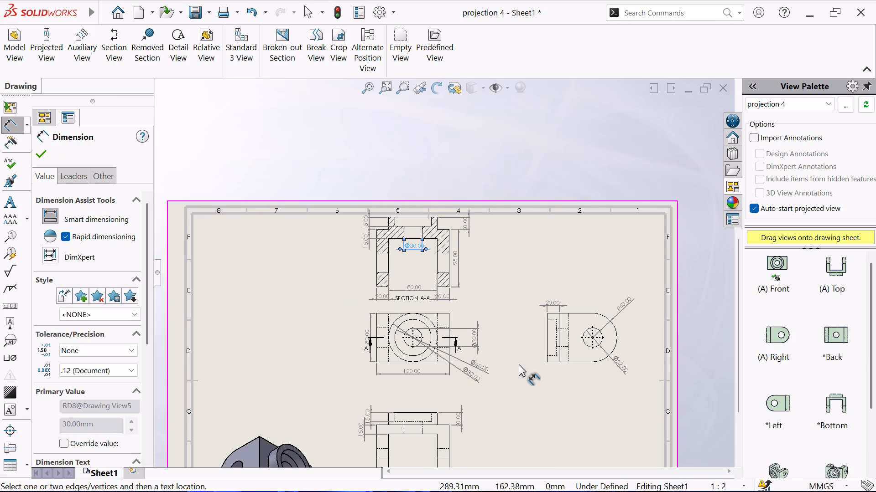
Delete the centre-hole diameter dimension from section view A-A and end dimensioning.
scroll(521, 378, "up", 1)
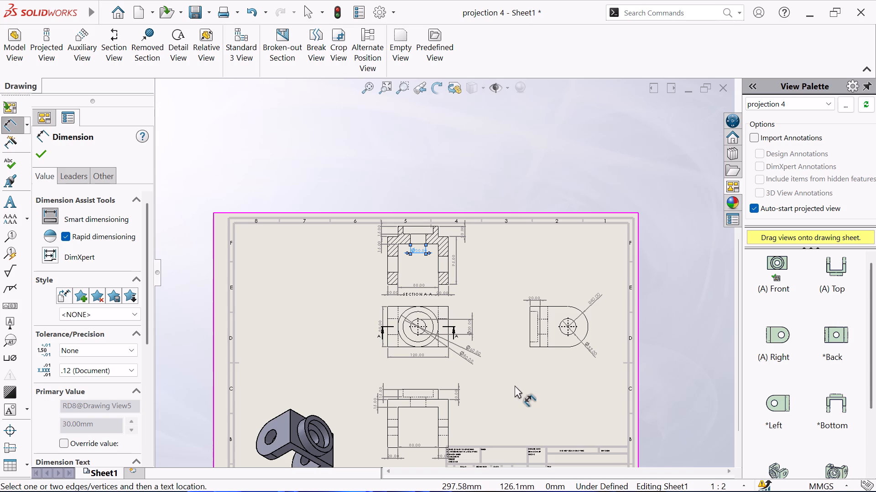
scroll(568, 323, "down", 2)
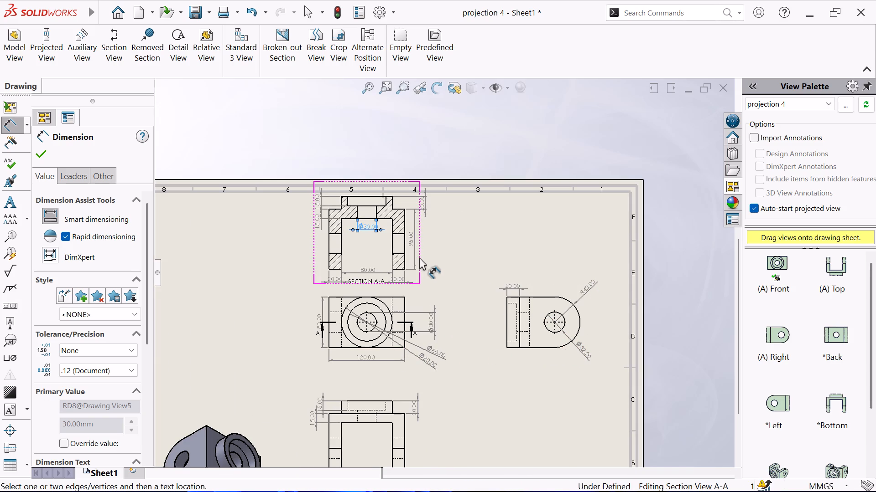
right_click(485, 251)
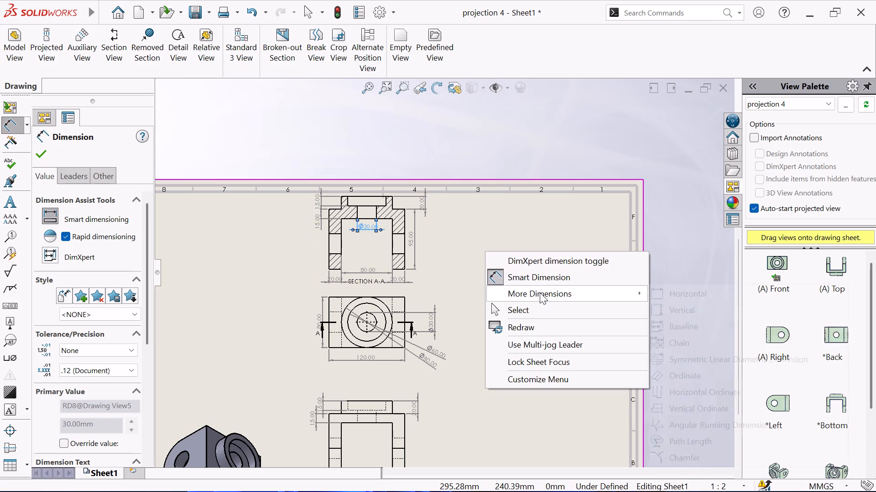
left_click(485, 249)
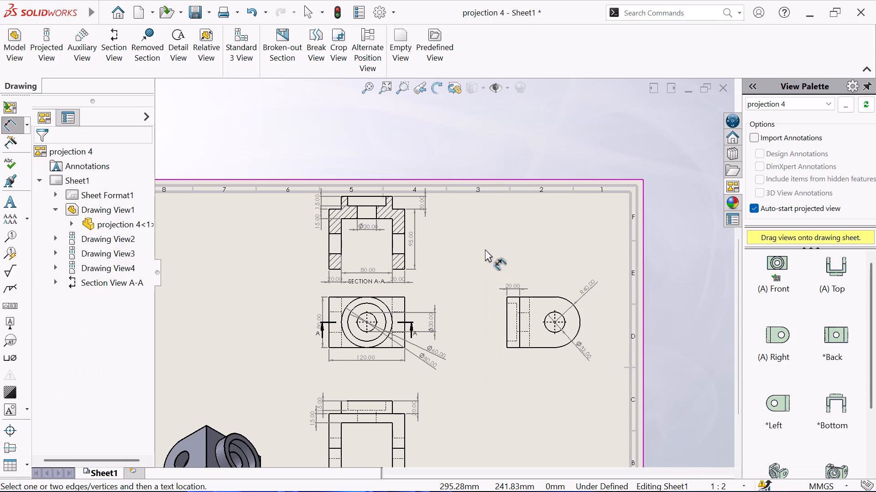
left_click(369, 225)
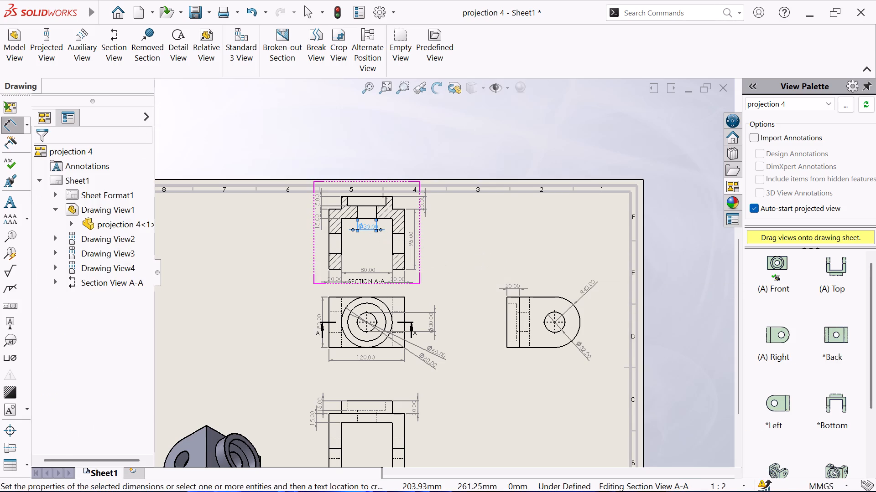
key("Delete")
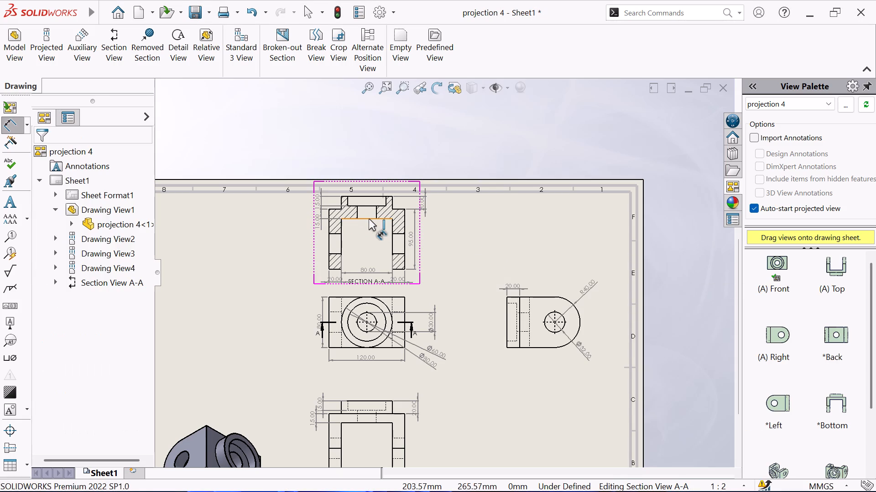
right_click(519, 228)
left_click(559, 286)
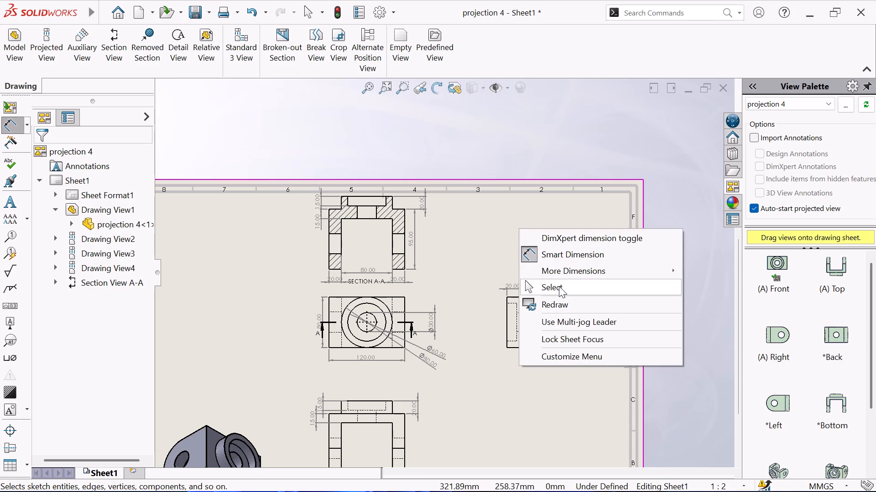
Move the front view with the circular boss slightly down the sheet, widening its gap from the SECTION A-A label.
scroll(311, 292, "up", 2)
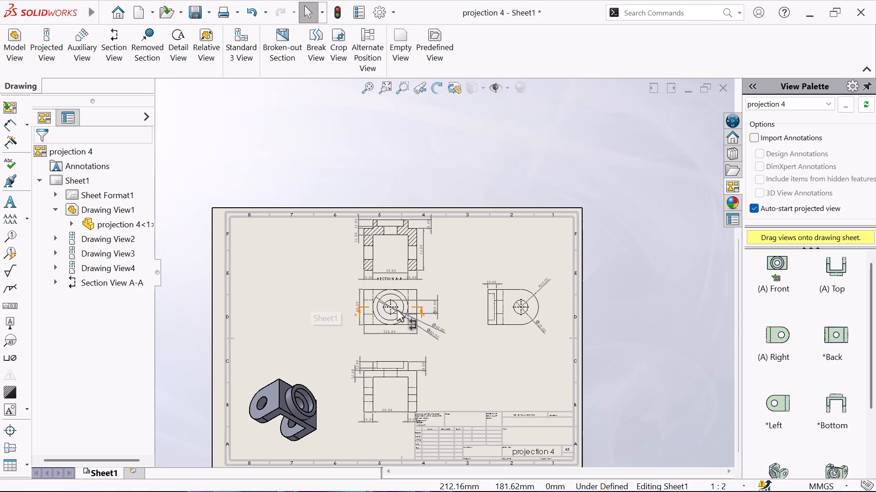
scroll(395, 308, "down", 5)
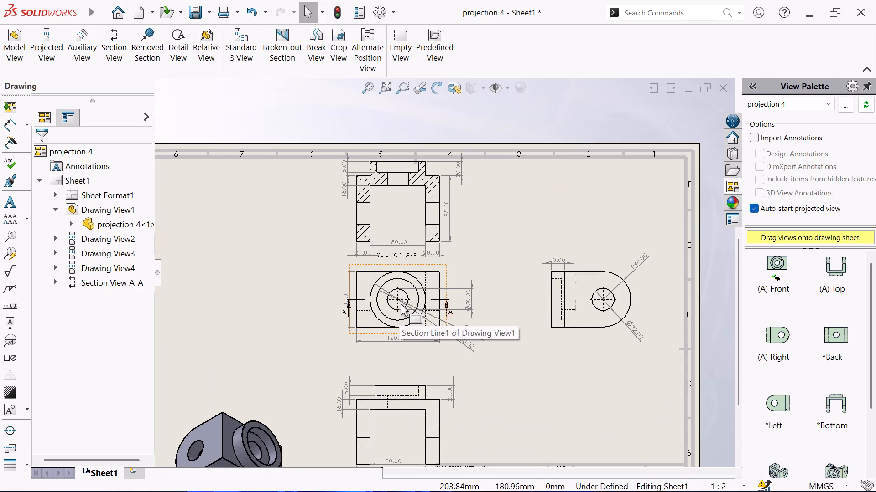
scroll(401, 304, "down", 1)
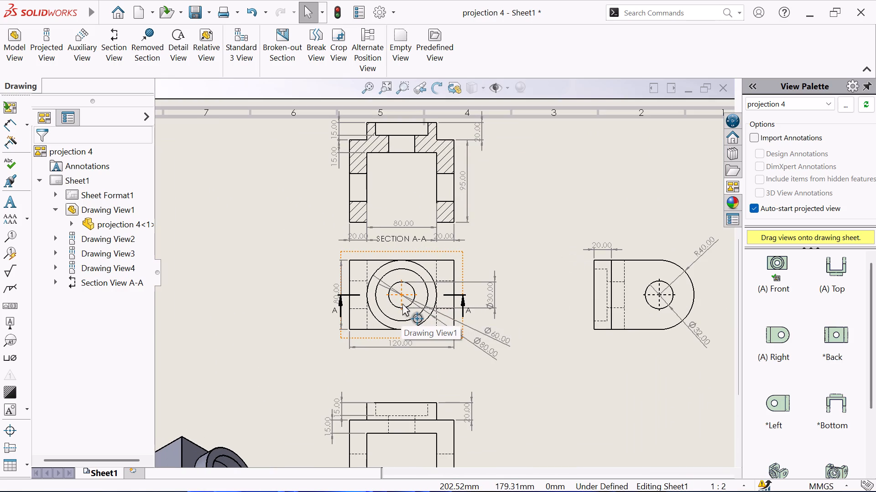
scroll(453, 438, "up", 2)
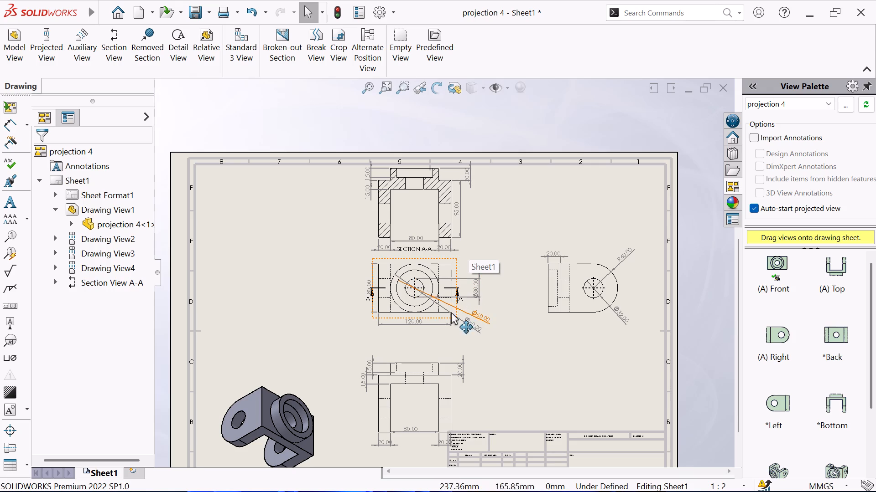
left_click(387, 272)
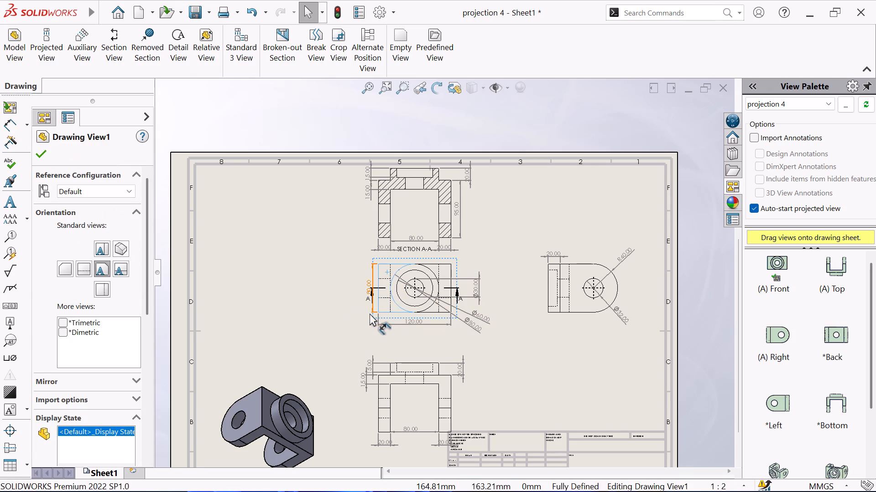
left_click_drag(455, 264, 456, 272)
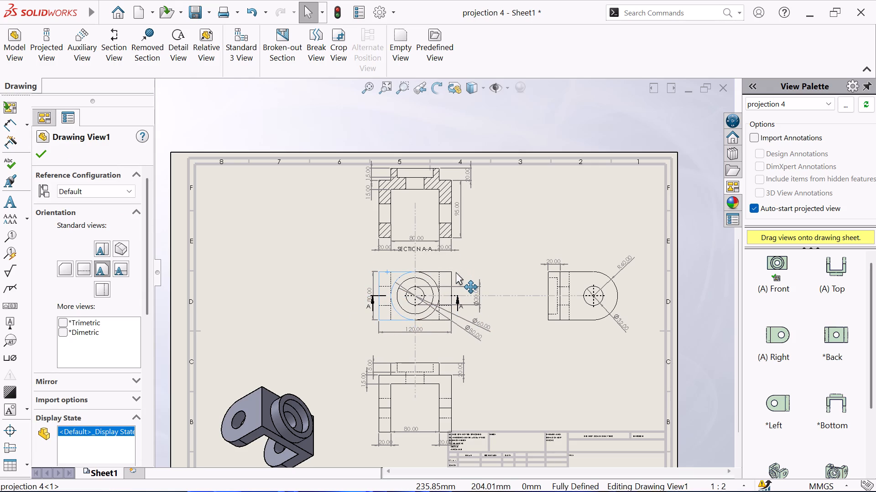
left_click_drag(456, 272, 456, 278)
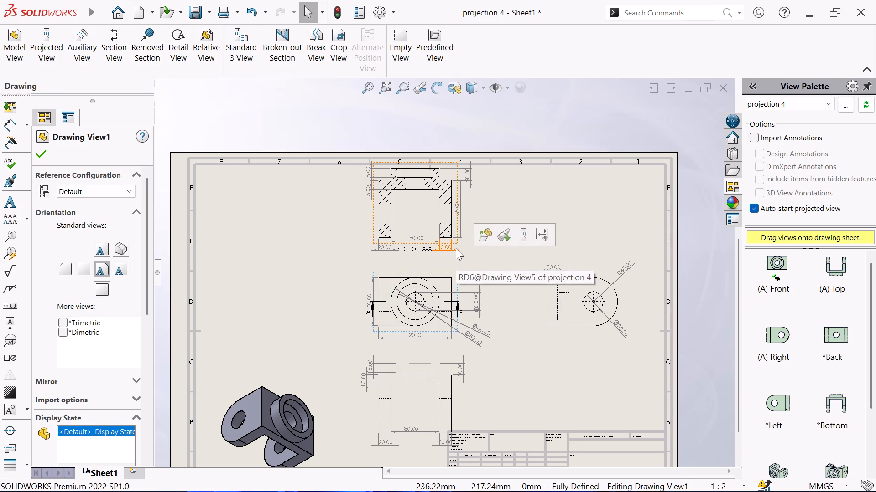
left_click(46, 152)
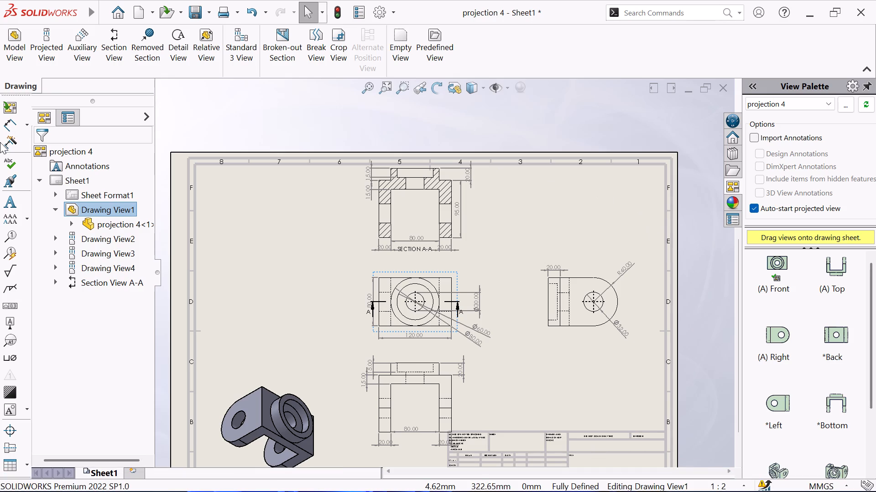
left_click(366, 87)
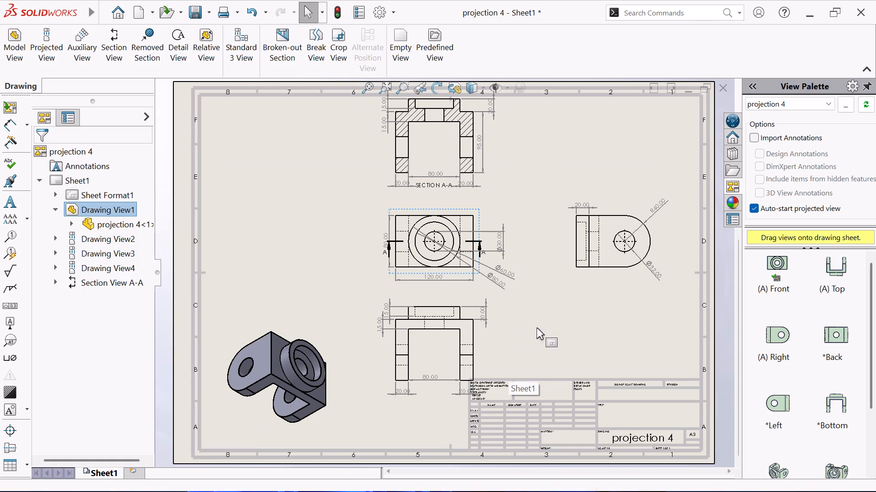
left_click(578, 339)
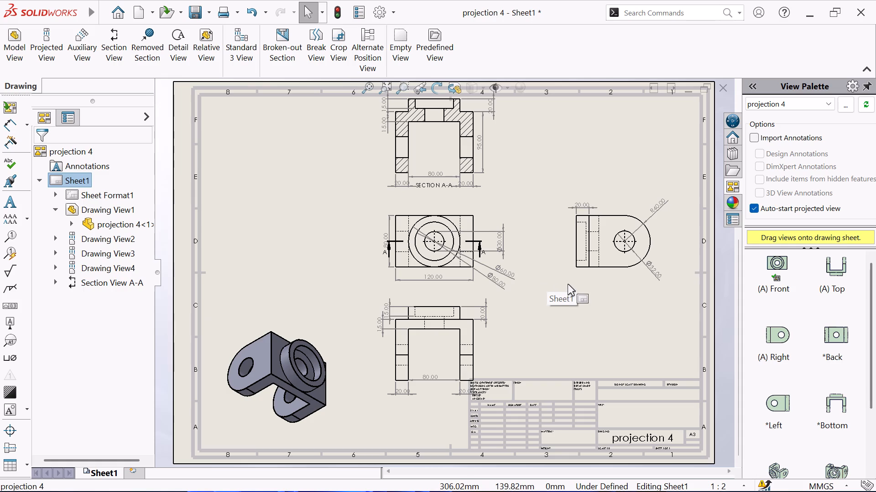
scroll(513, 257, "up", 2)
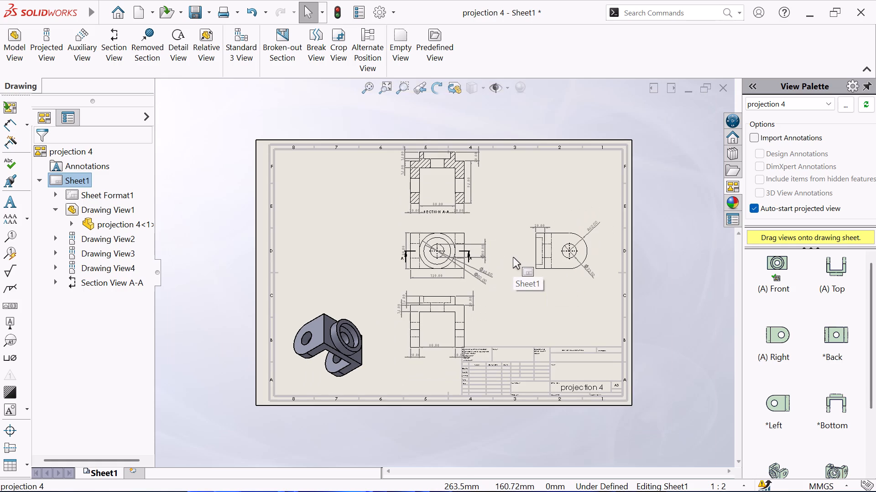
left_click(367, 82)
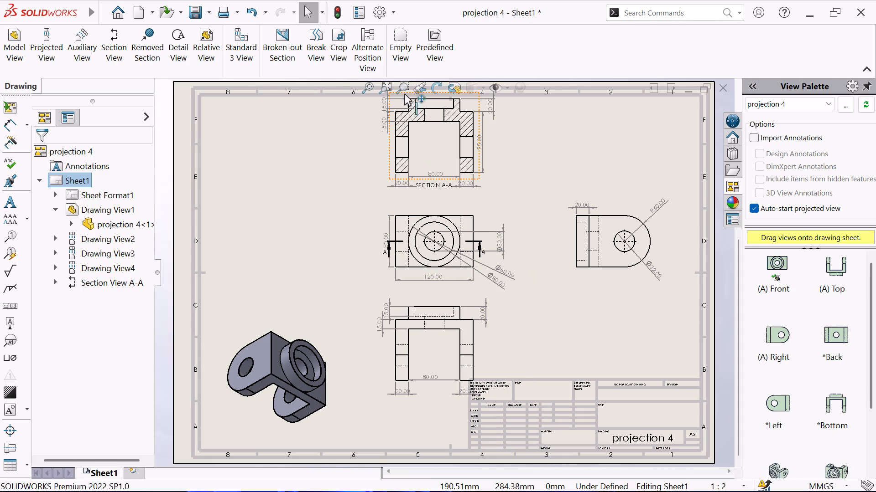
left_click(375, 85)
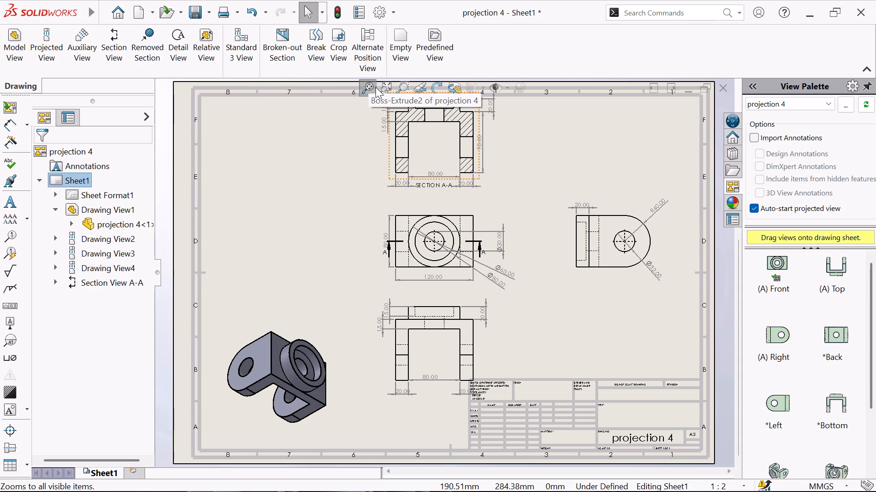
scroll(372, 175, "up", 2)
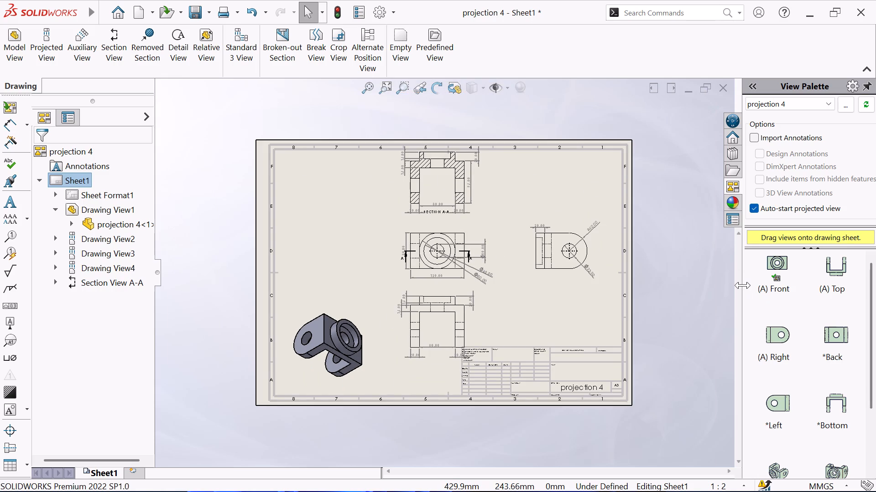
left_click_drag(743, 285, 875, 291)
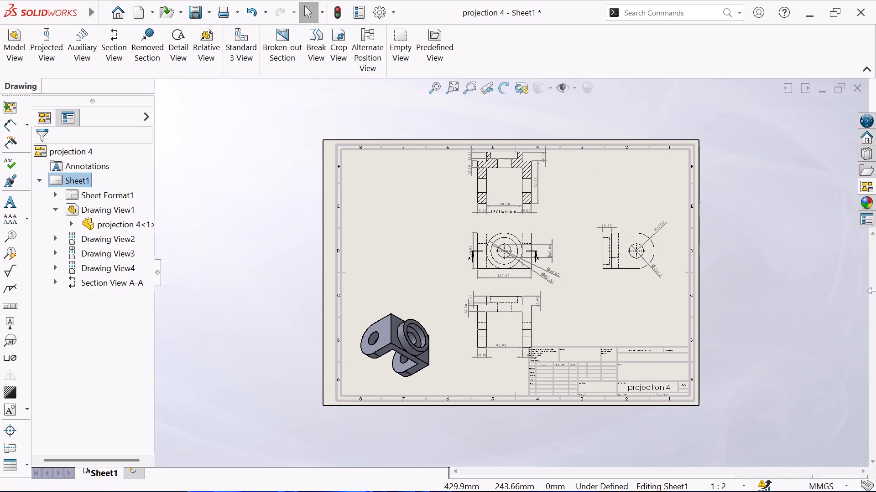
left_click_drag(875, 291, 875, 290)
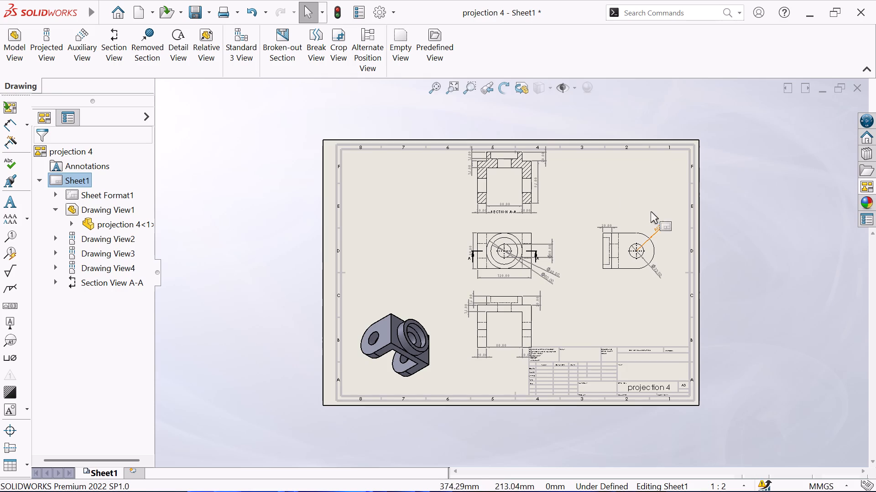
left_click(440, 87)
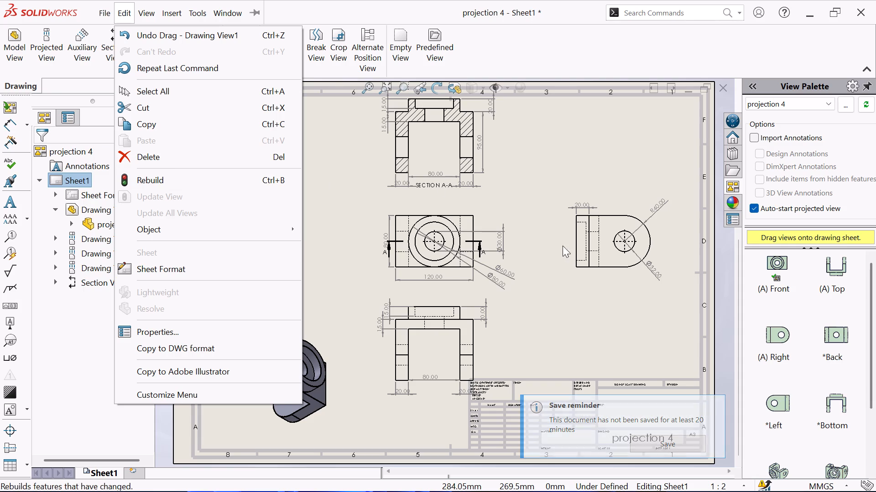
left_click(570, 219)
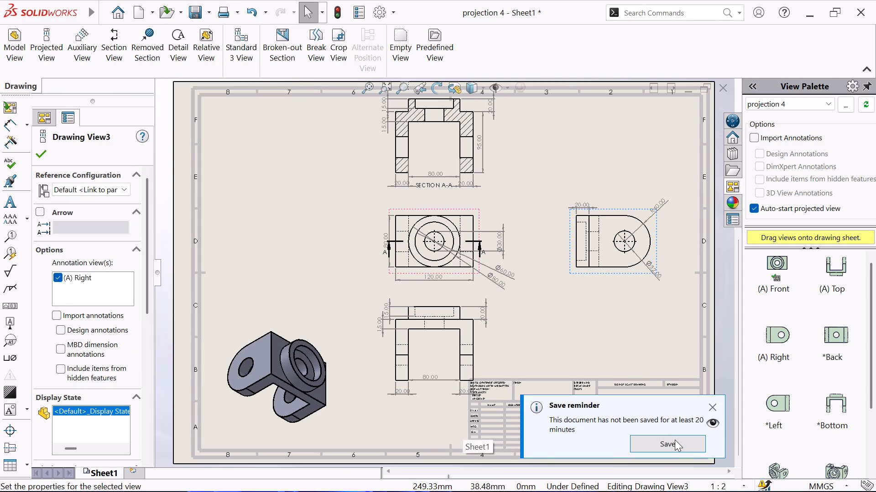
Save the drawing as "projection 4 draftting" in the SOLIDWORKS Drawing format.
left_click(670, 445)
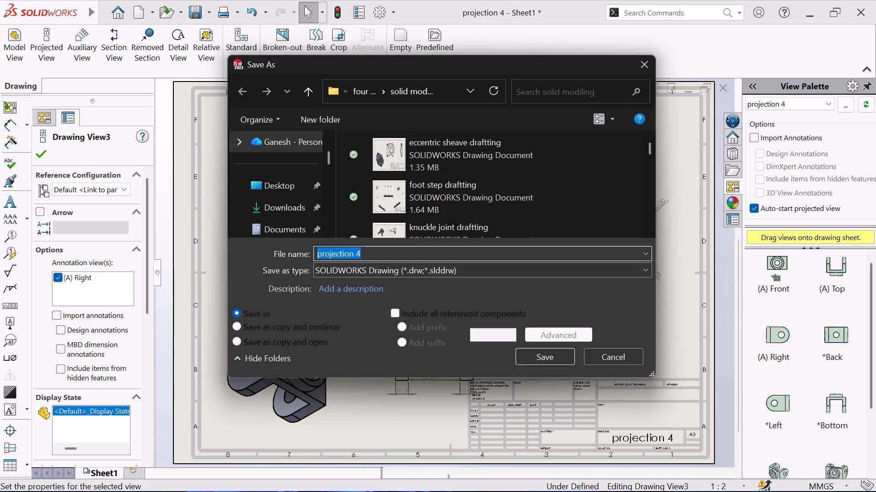
key("space")
type("pr")
key("o")
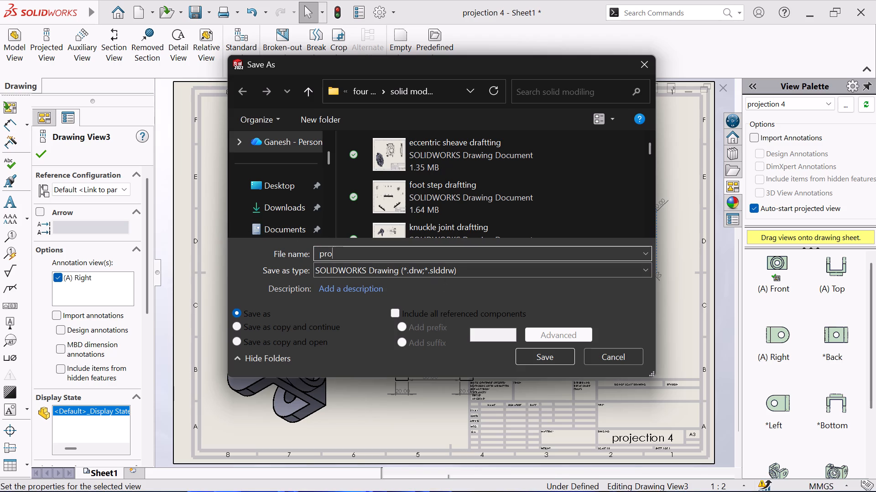
type("jectio")
key("n")
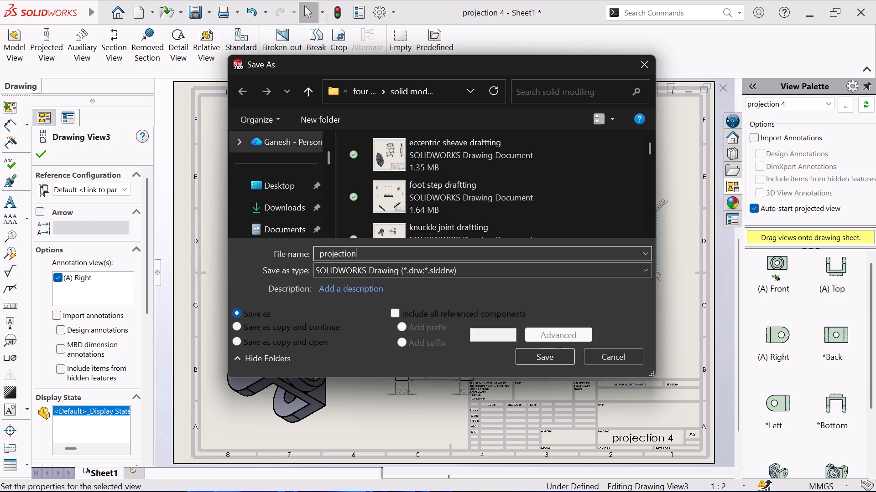
key("space")
key("4")
key("space")
type("d")
type("ra")
type("ftting")
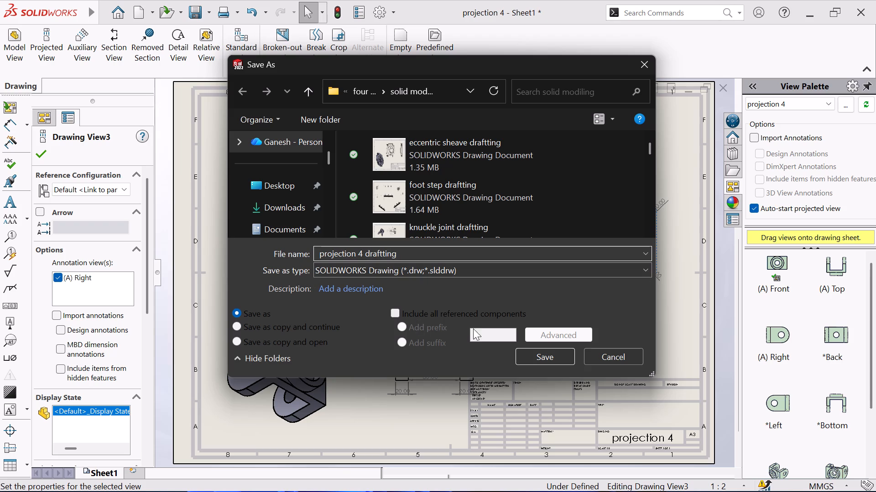
left_click(542, 352)
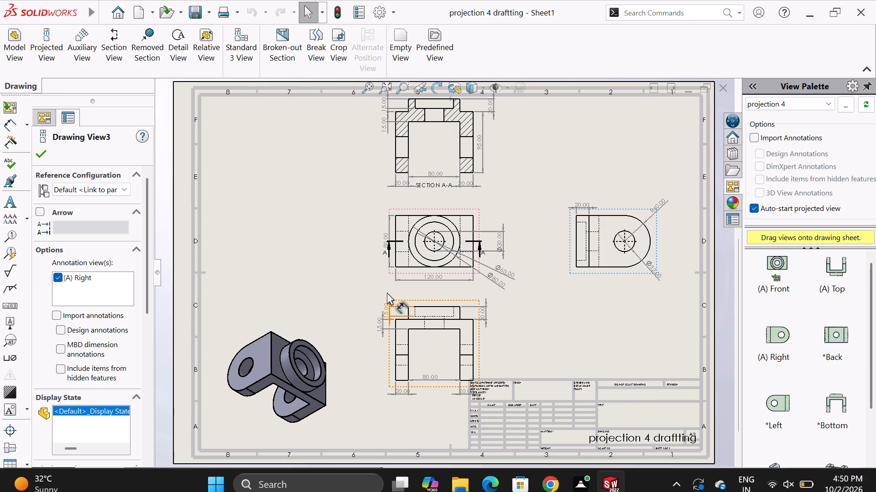
left_click(43, 152)
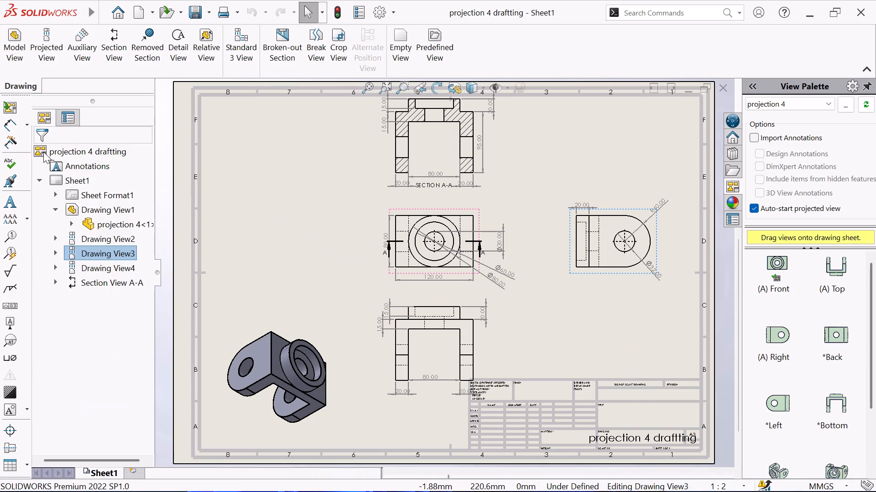